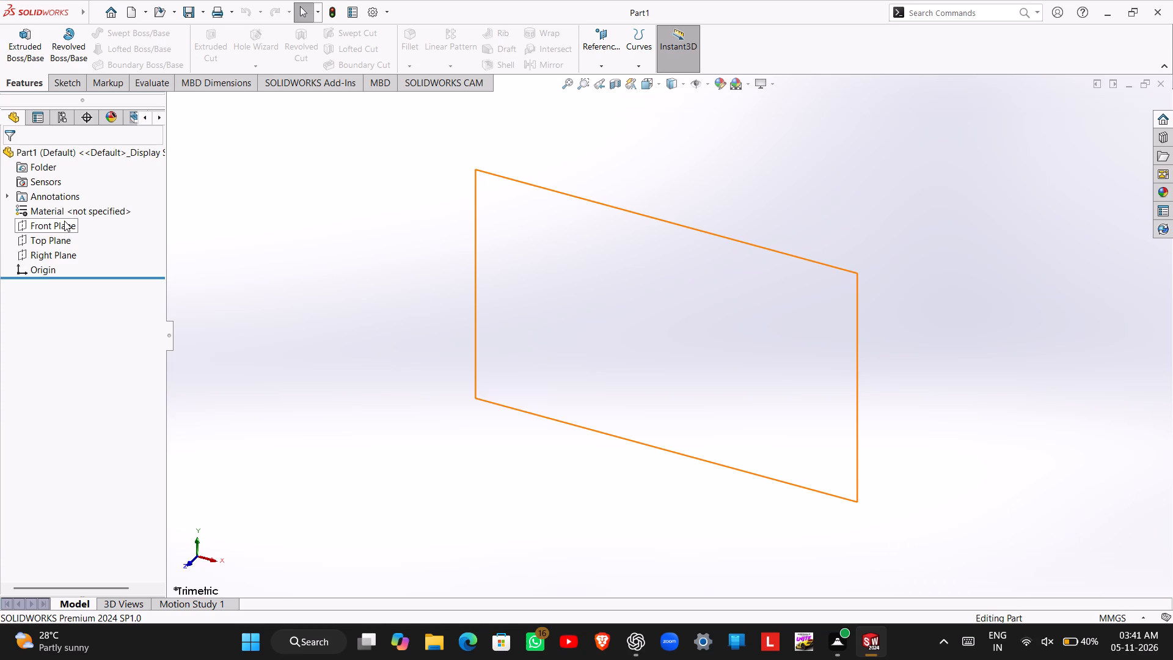
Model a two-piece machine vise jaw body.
On the Right Plane, sketch a closed stepped line profile about 121 mm long and 30 mm high, with a raised right end whose outer corner slopes.
left_click(62, 251)
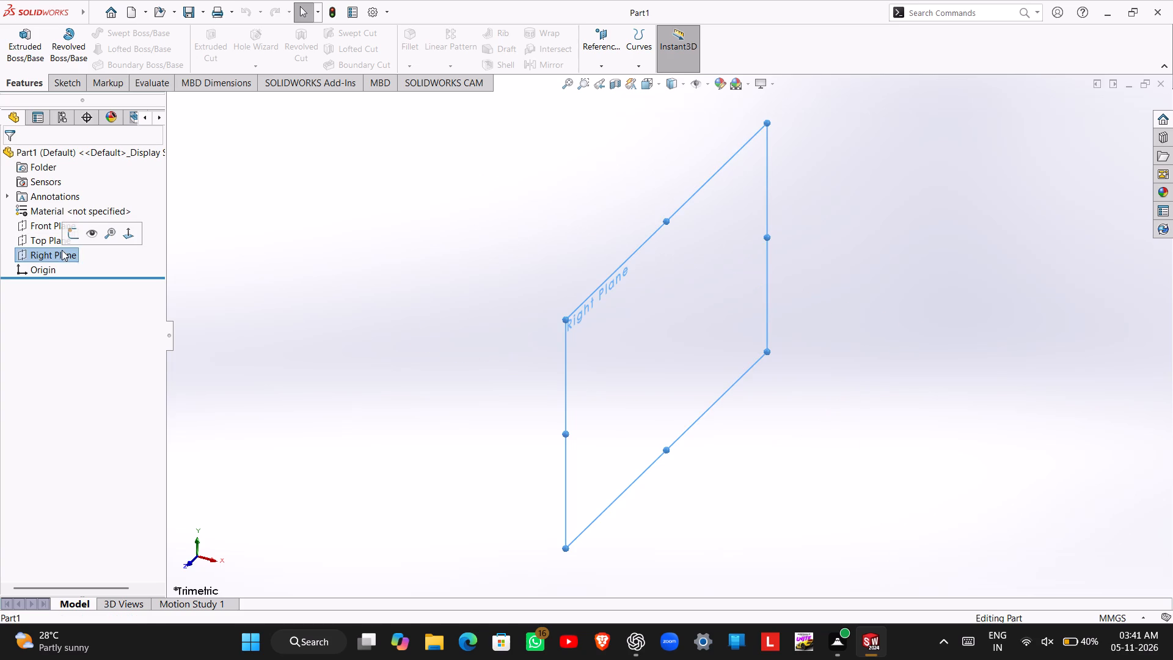
left_click(68, 238)
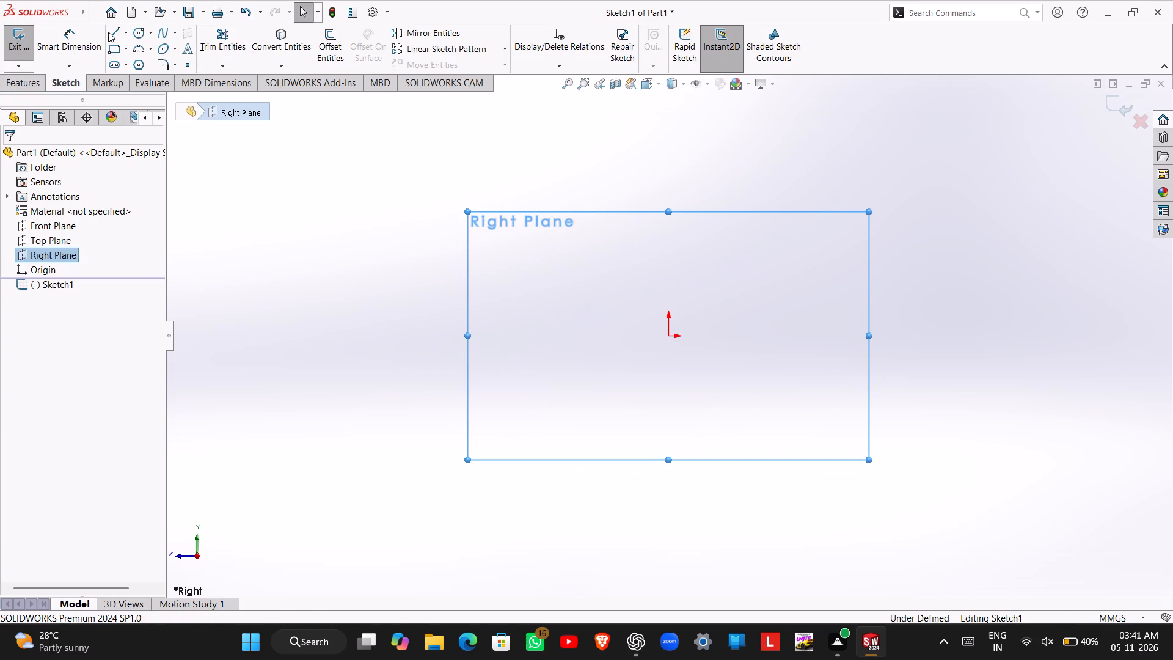
left_click(108, 32)
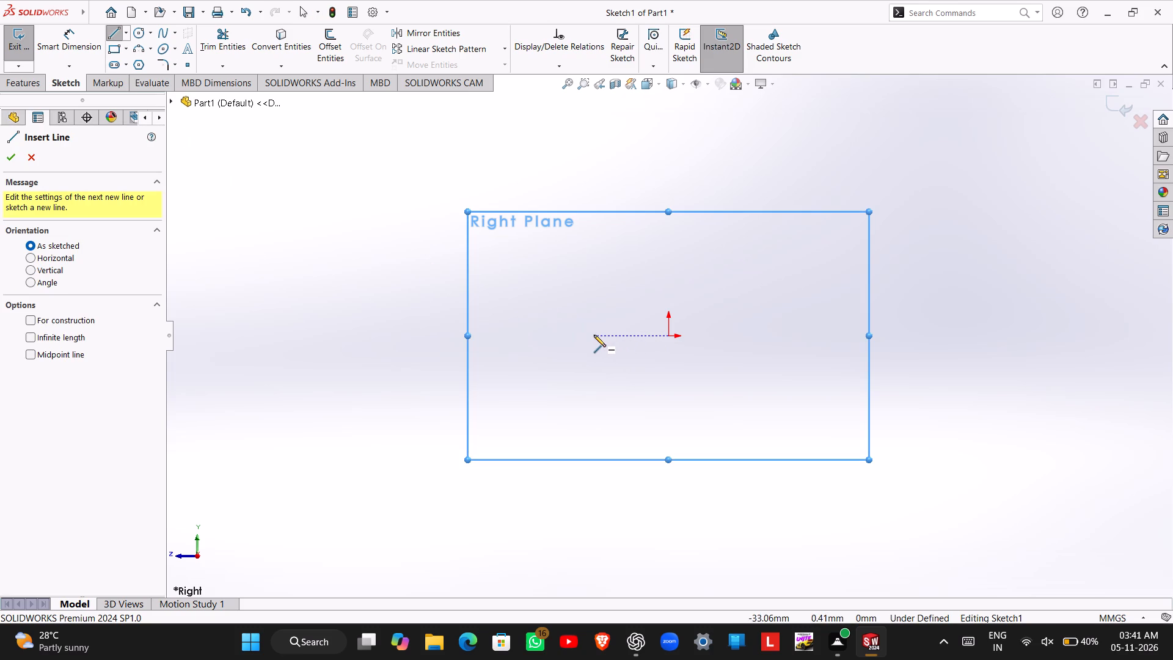
left_click(521, 336)
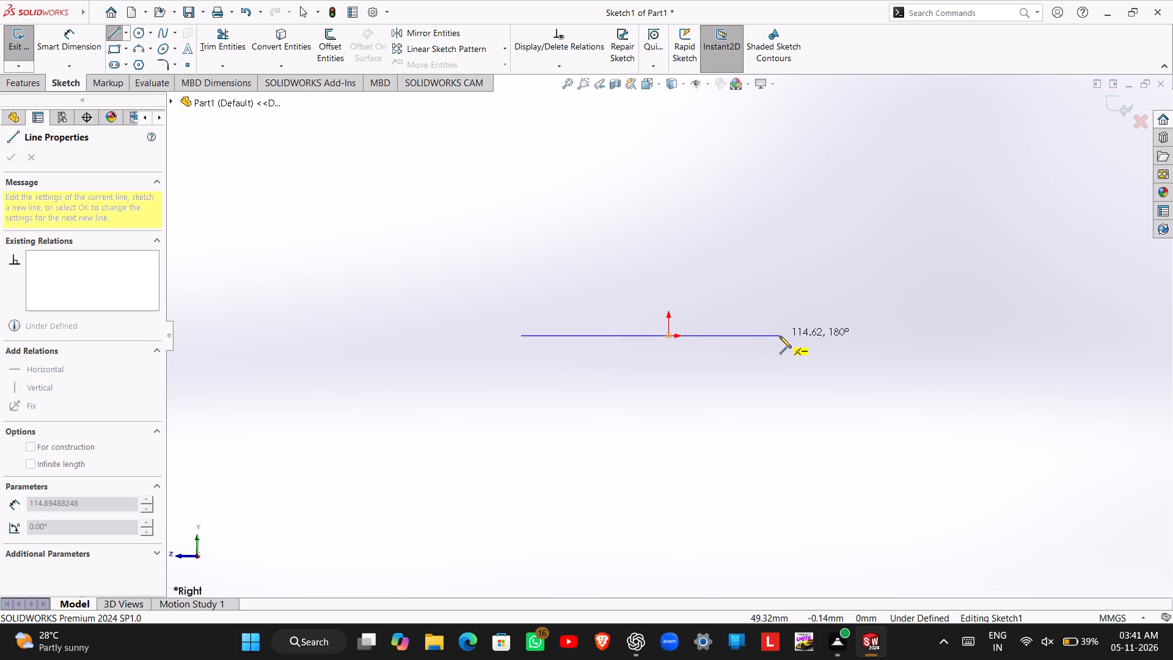
left_click(793, 335)
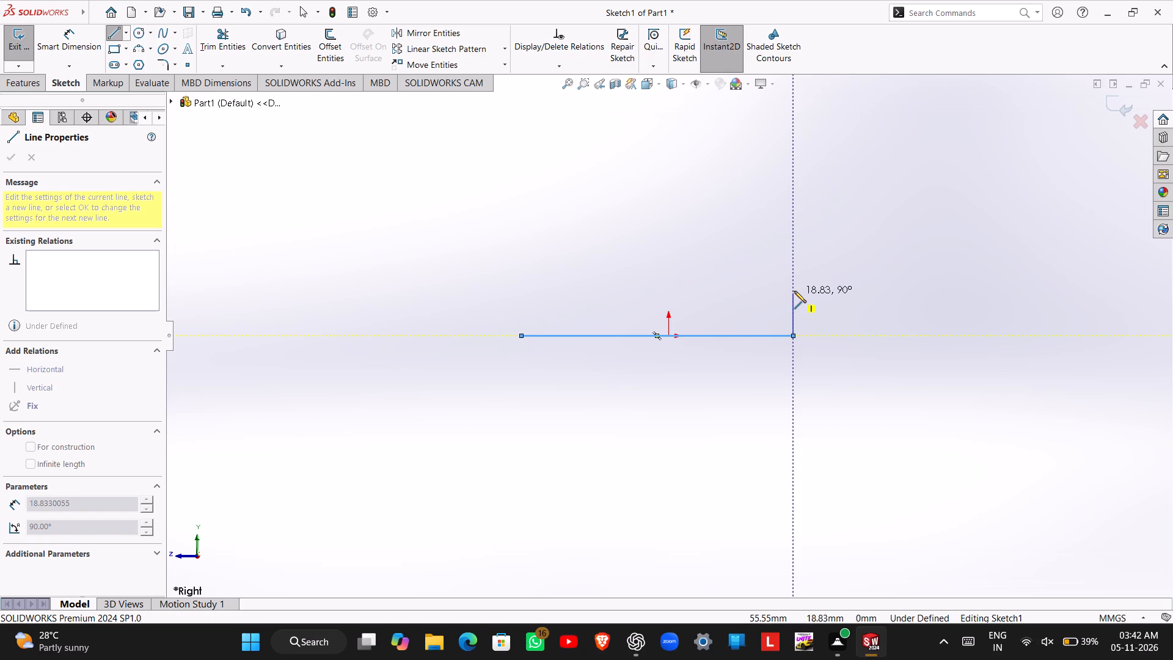
left_click(794, 291)
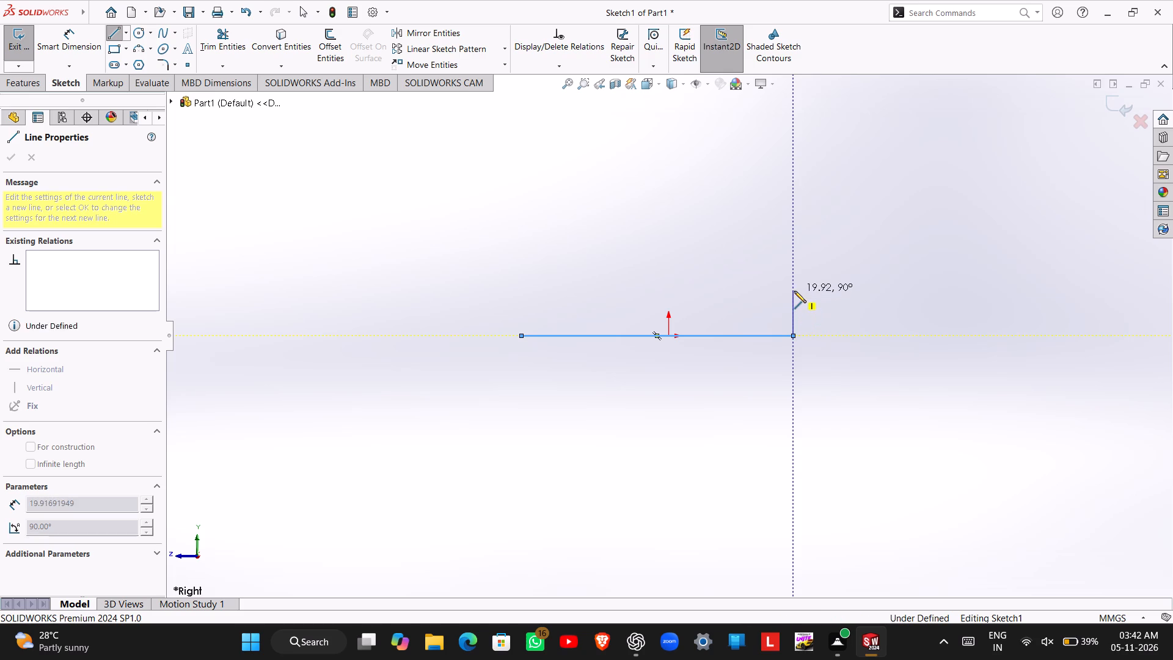
left_click(749, 233)
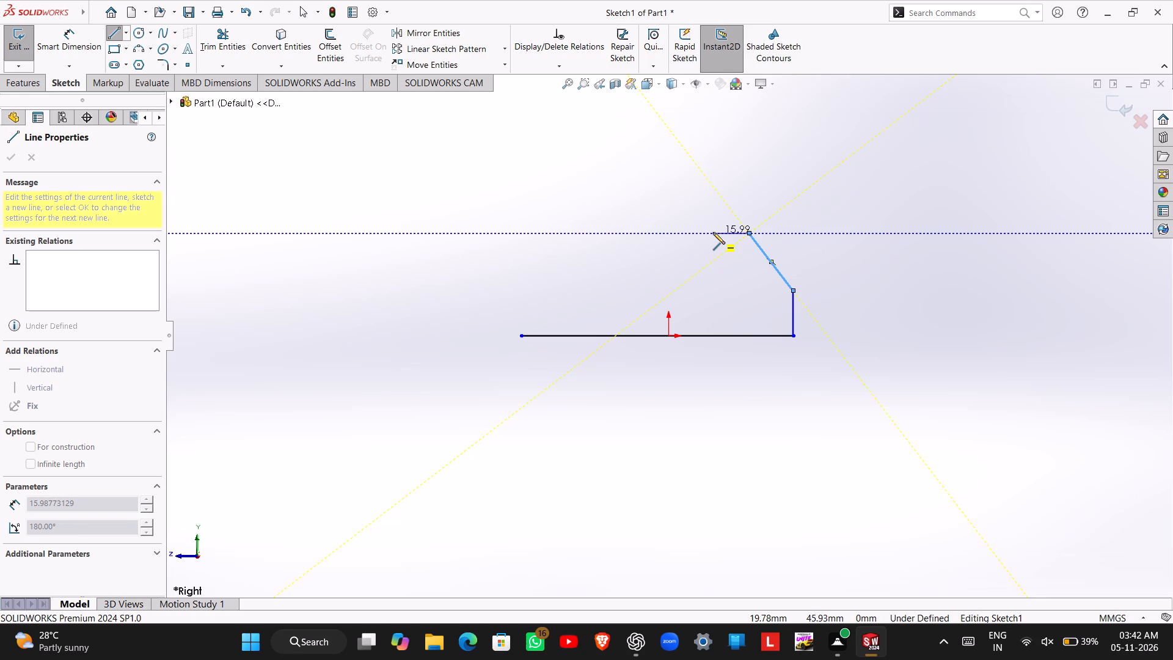
left_click(713, 232)
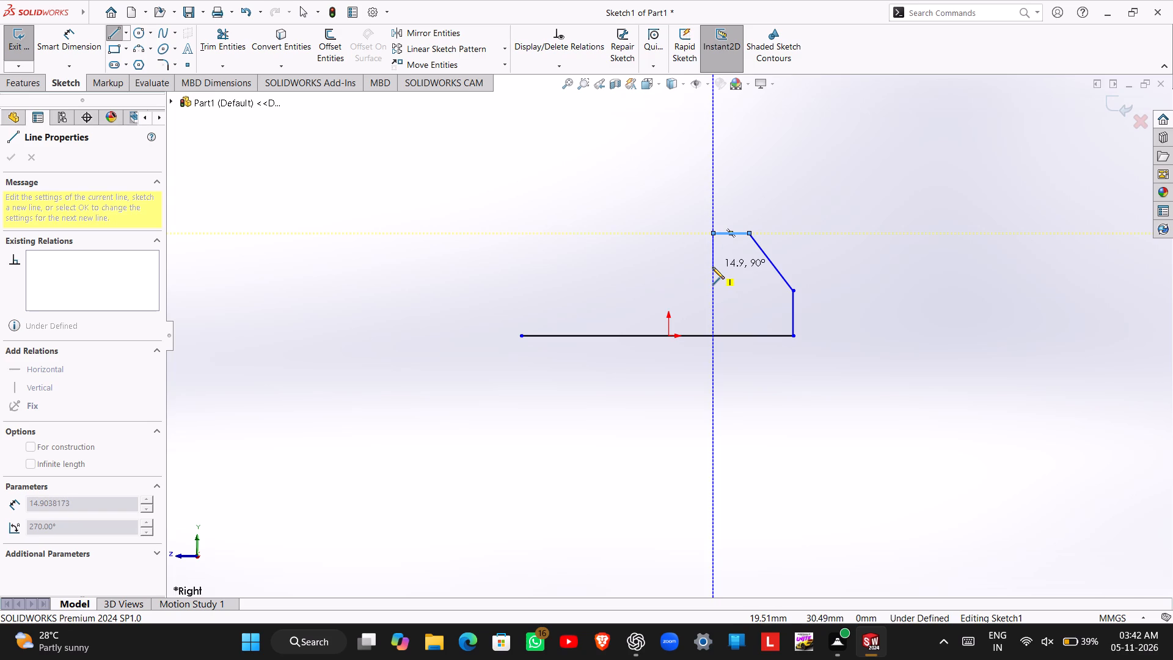
left_click(712, 267)
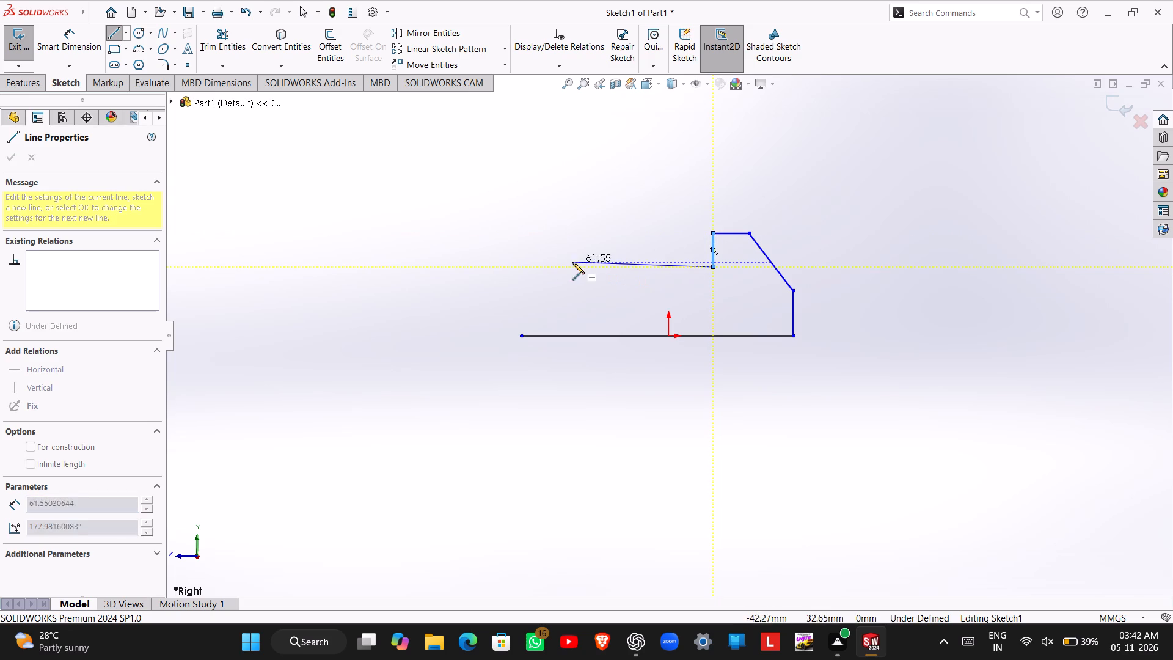
left_click(520, 266)
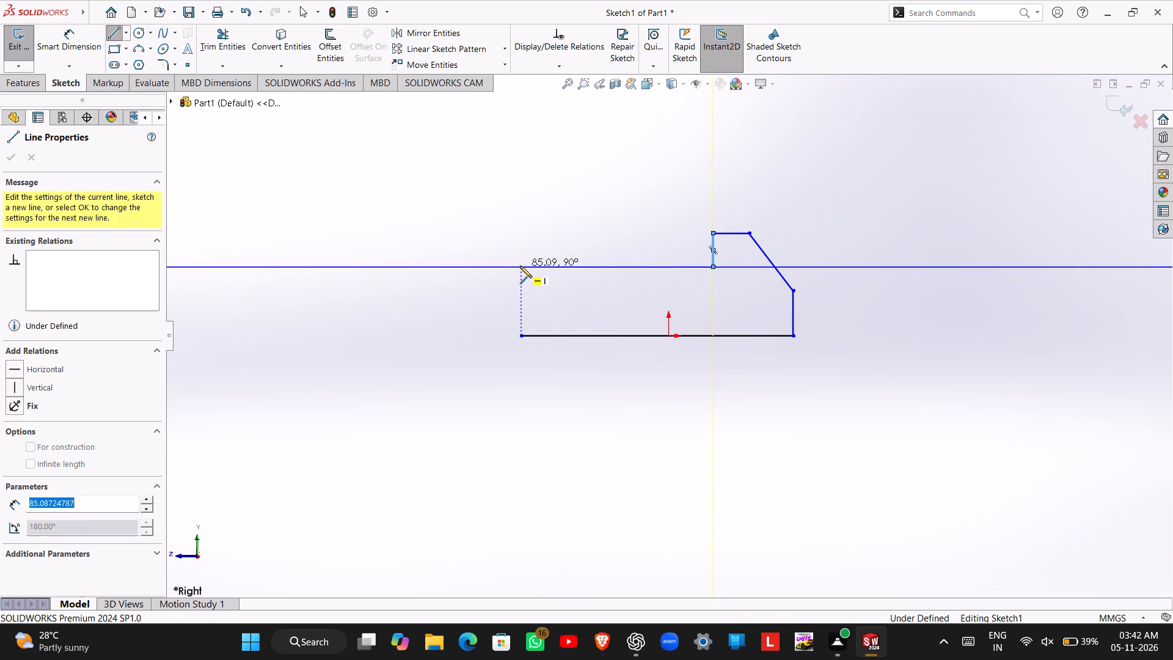
left_click(521, 337)
key("Escape")
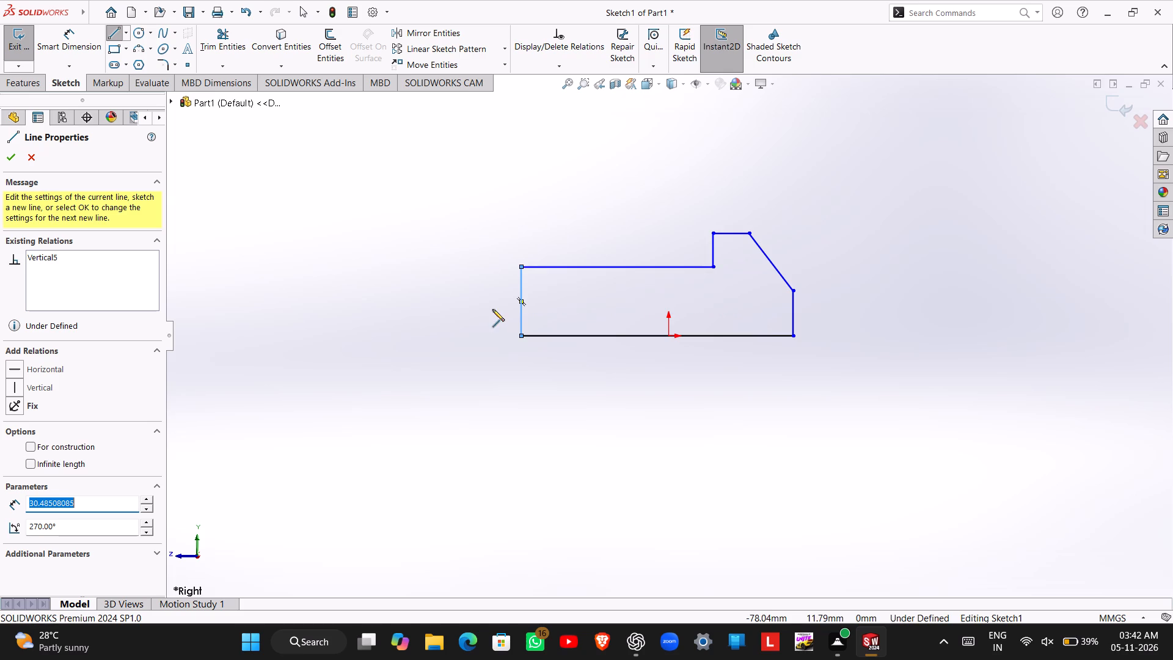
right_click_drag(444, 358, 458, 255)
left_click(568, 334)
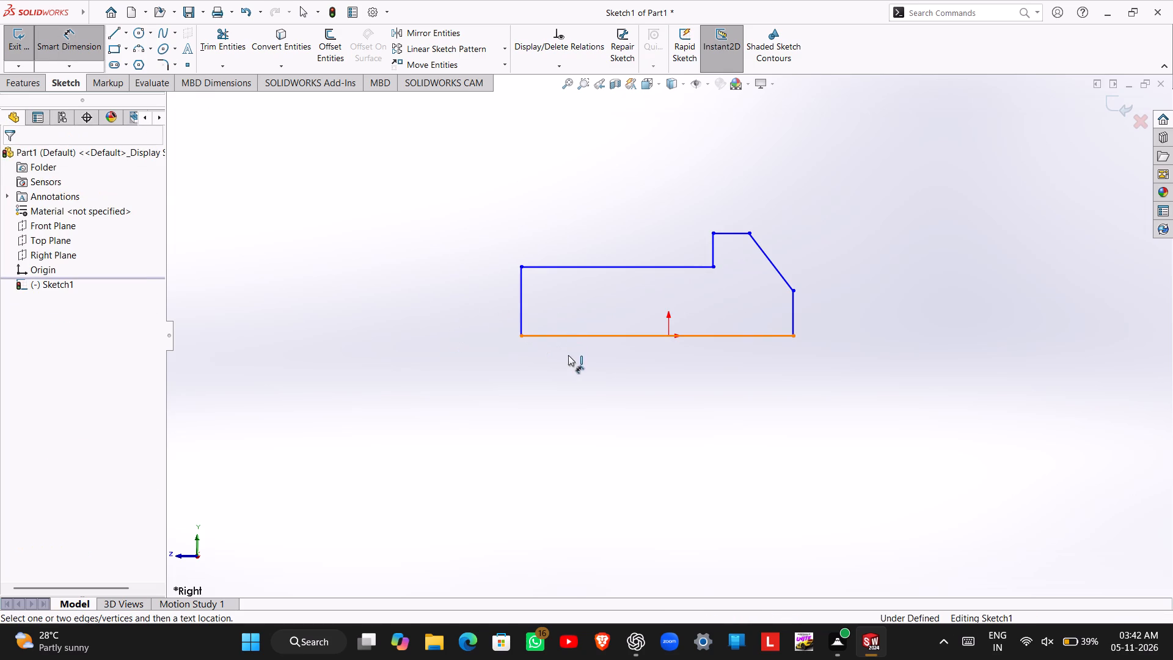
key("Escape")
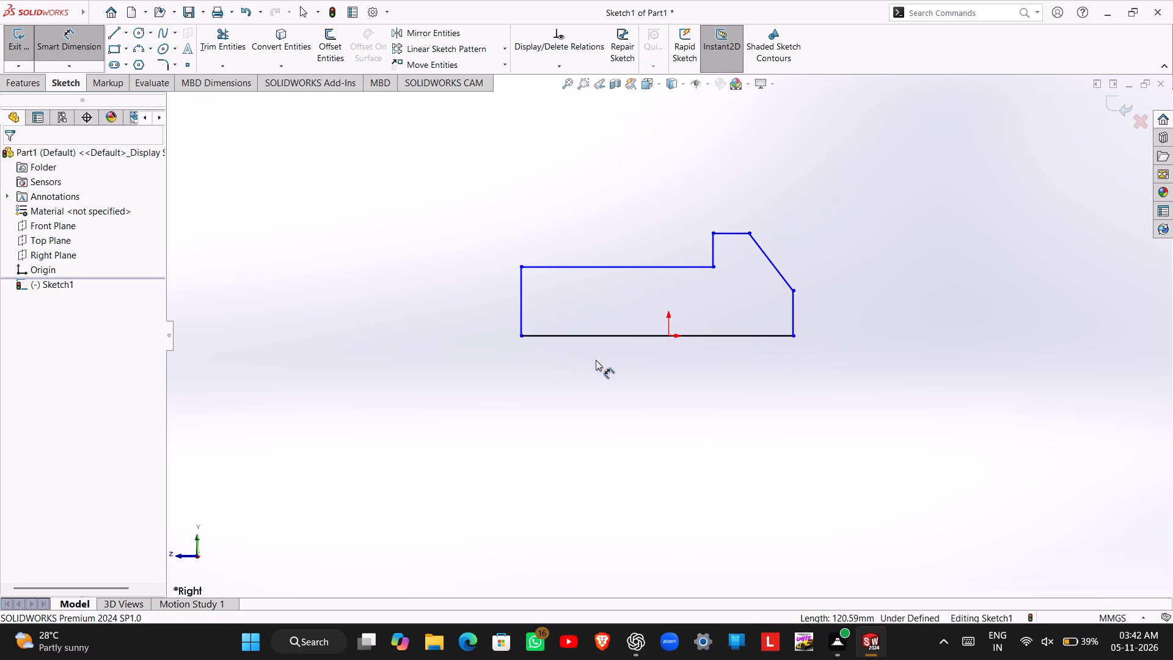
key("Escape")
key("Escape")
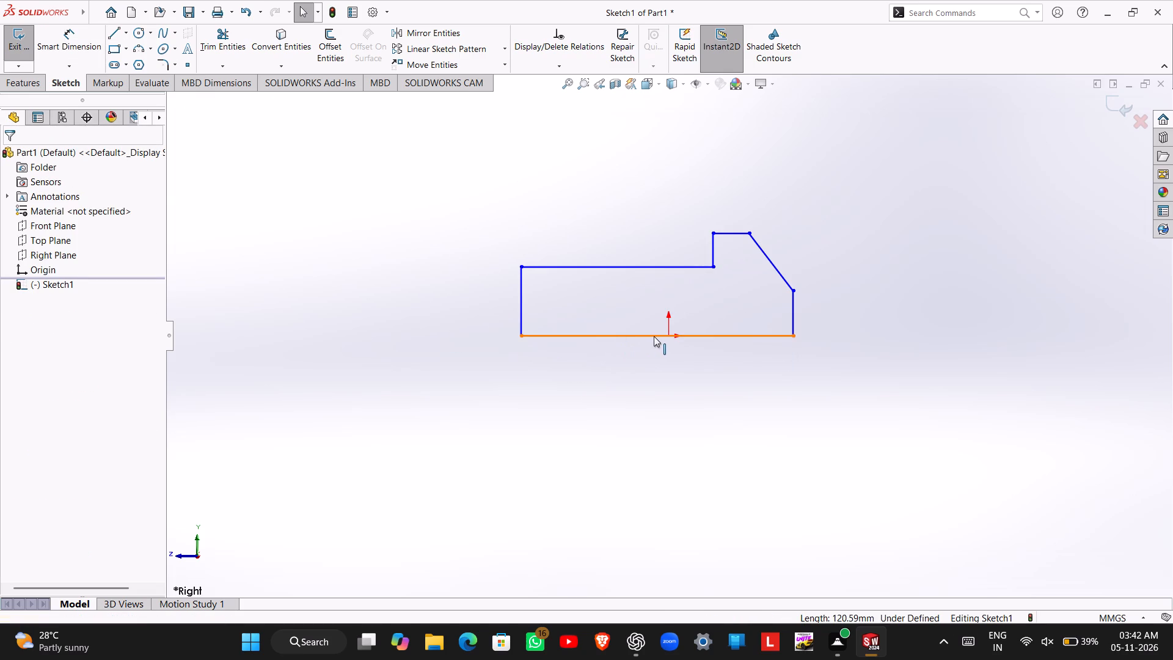
Make the midpoint of the profile's bottom line coincident with the origin.
left_click(656, 335)
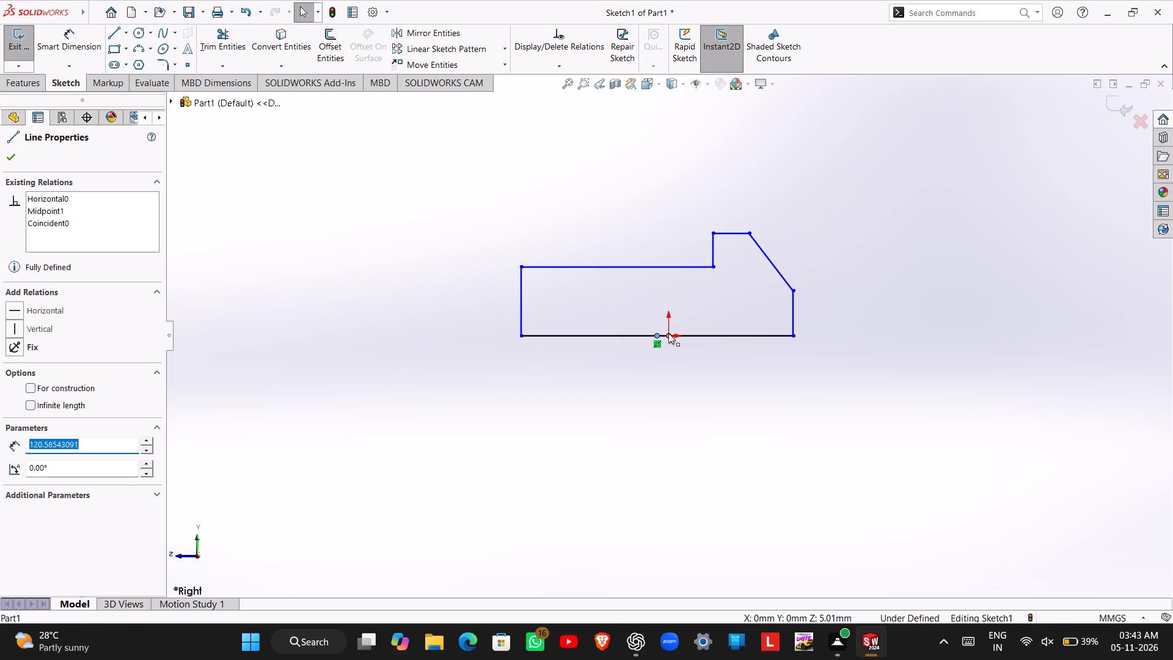
left_click(668, 333, "ctrl")
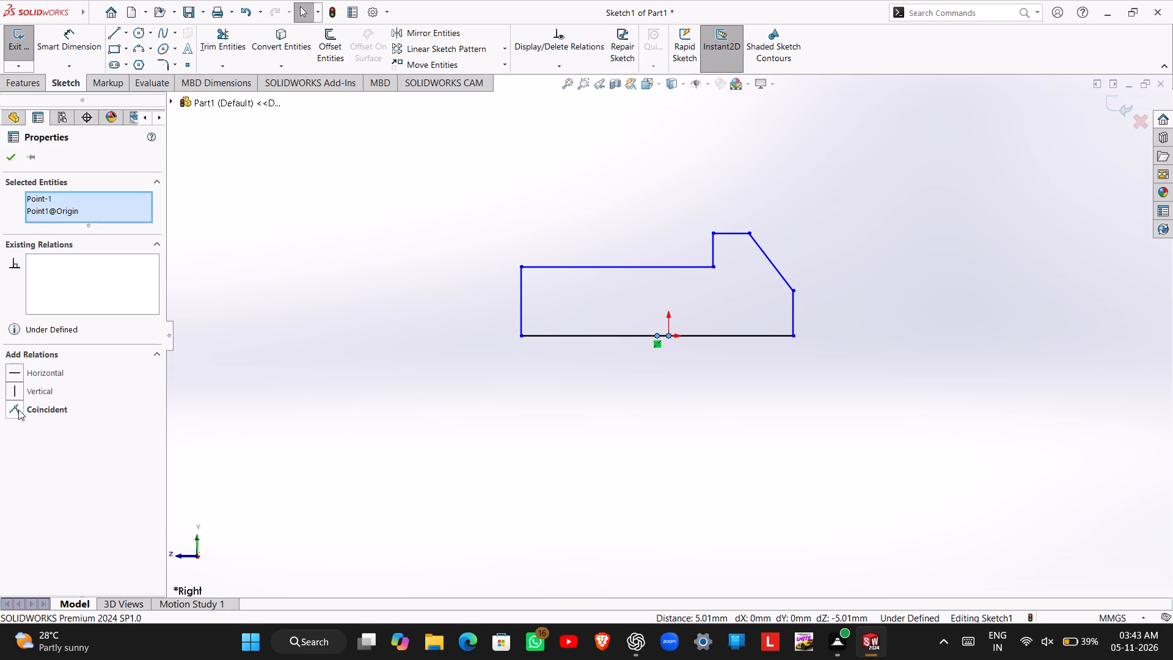
left_click(18, 409)
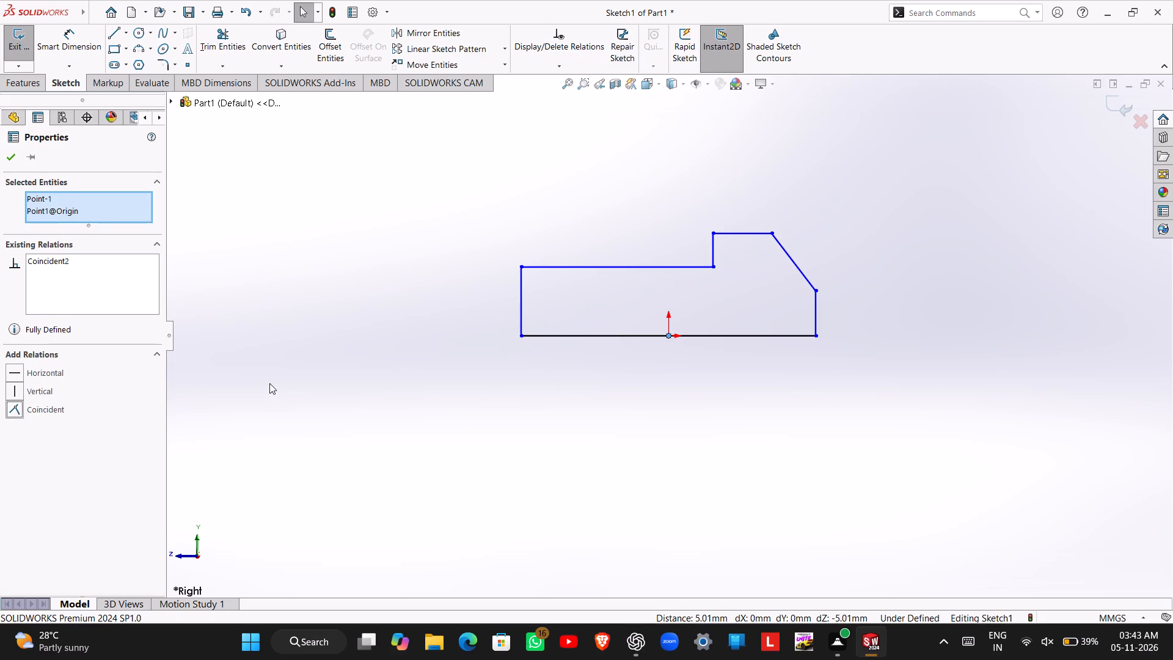
key("Escape")
Dimension the profile's bottom line as 14+150+32, giving an overall length of 196 mm.
right_click_drag(363, 468, 387, 381)
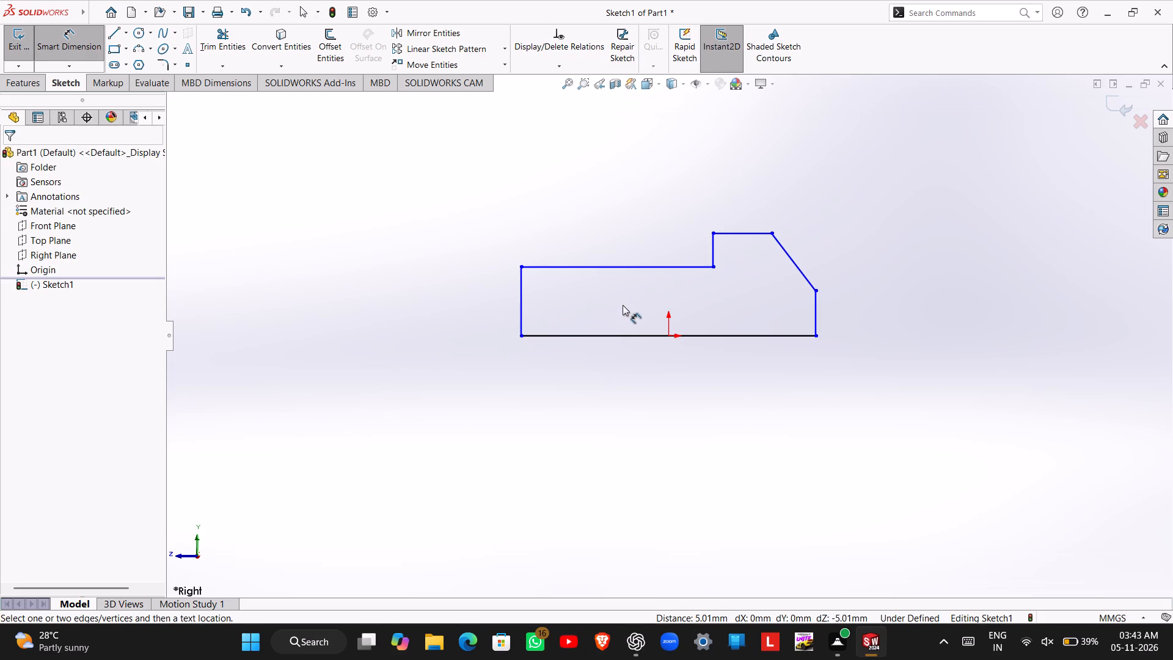
left_click(620, 332)
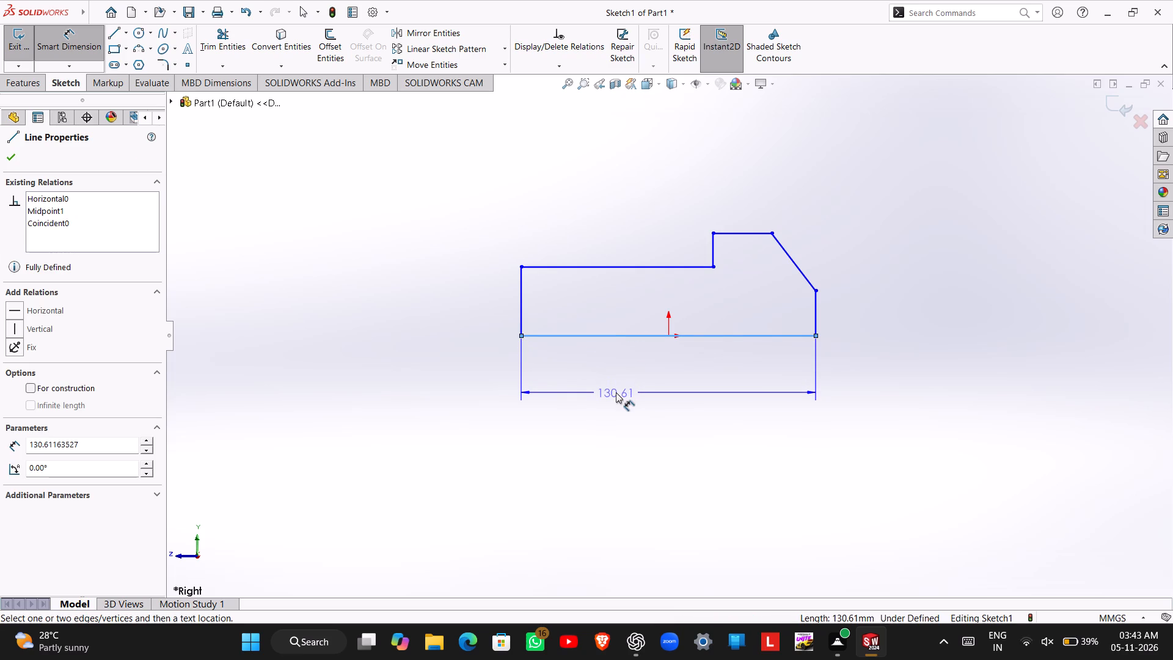
left_click(616, 397)
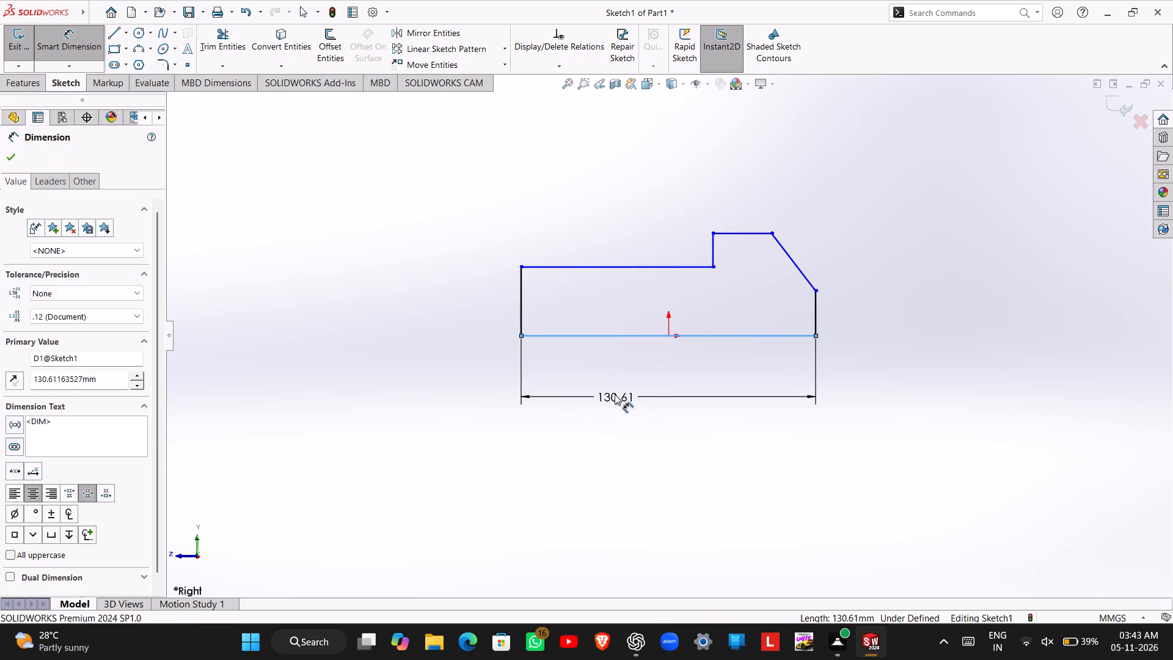
type("14+")
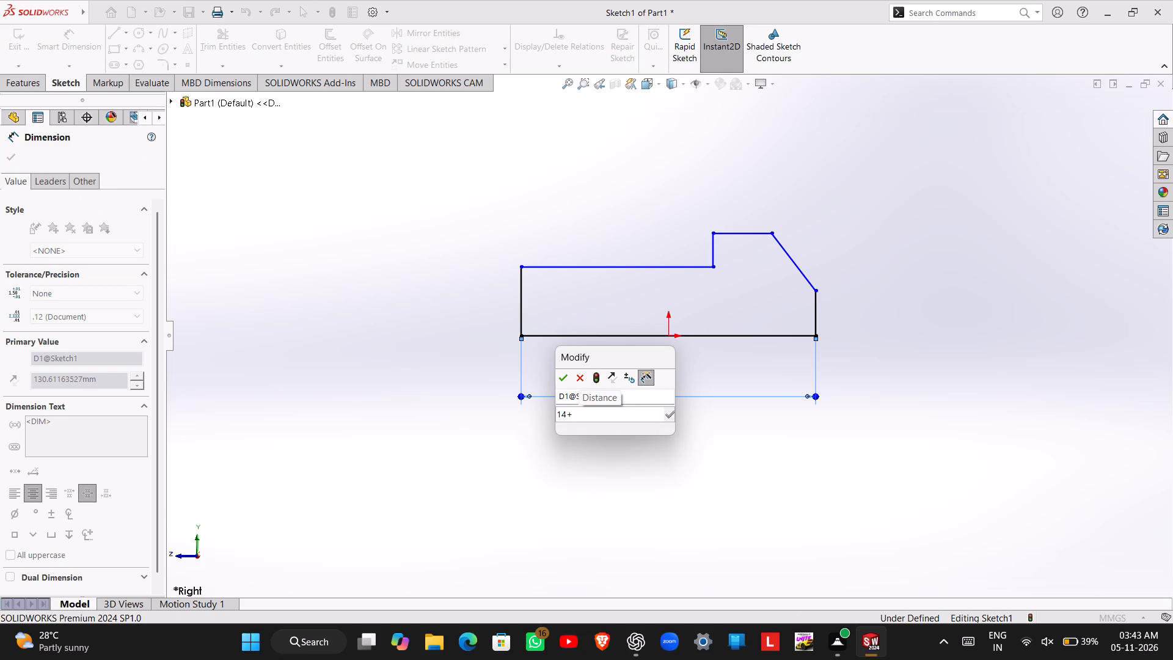
key("1")
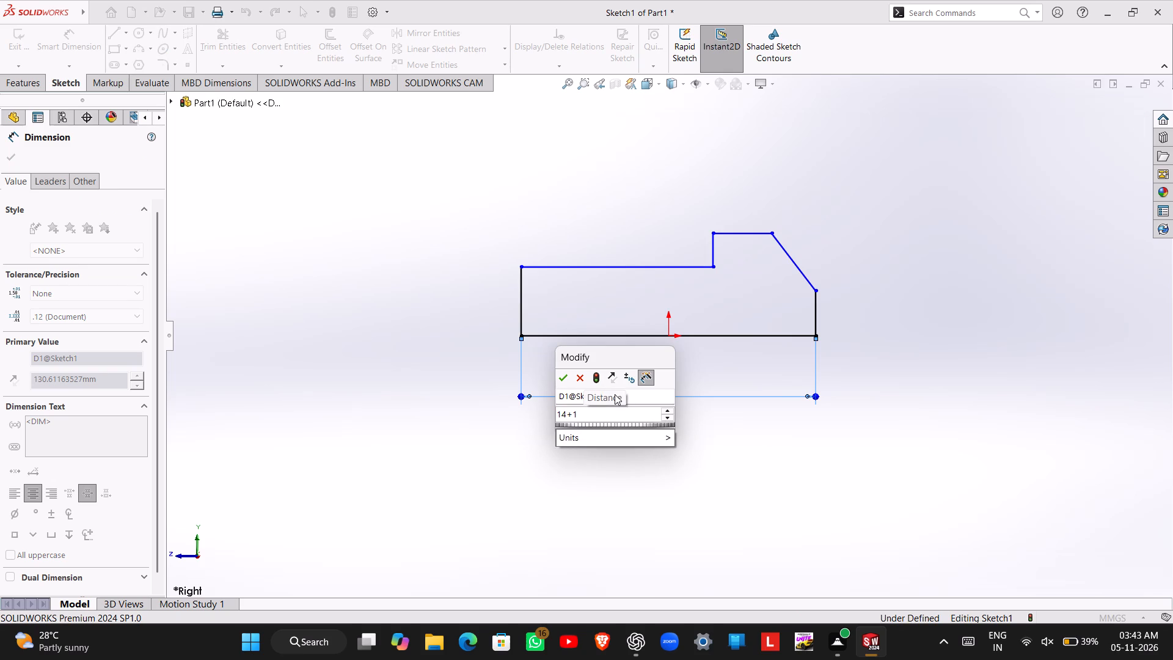
type("50+")
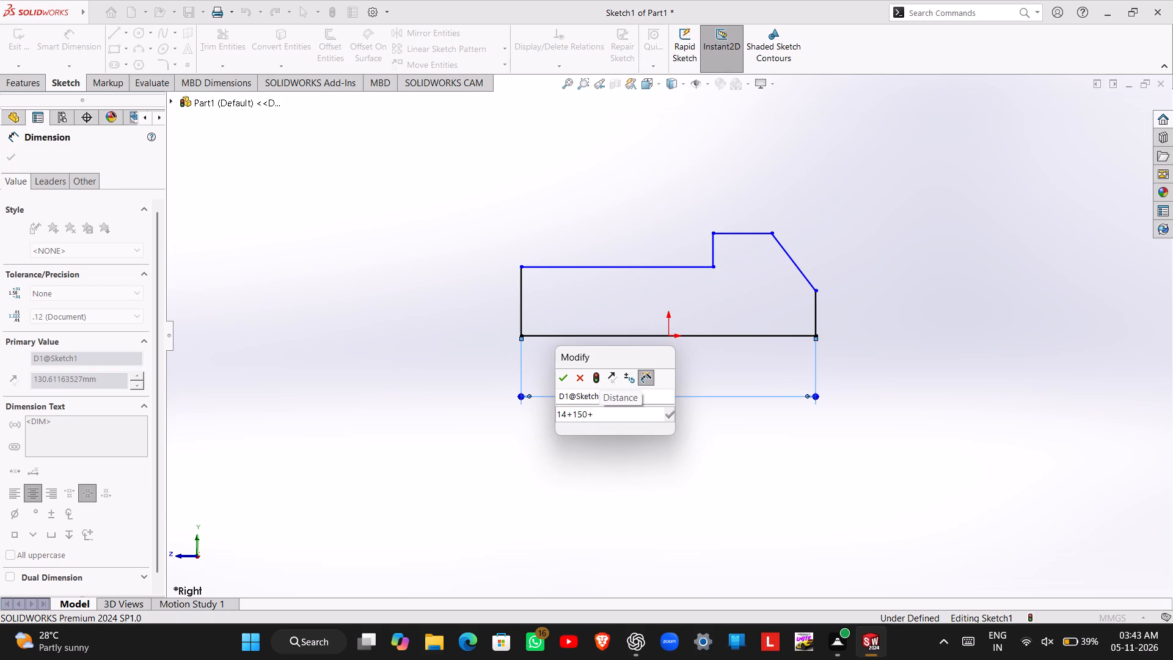
type("32")
key("Return")
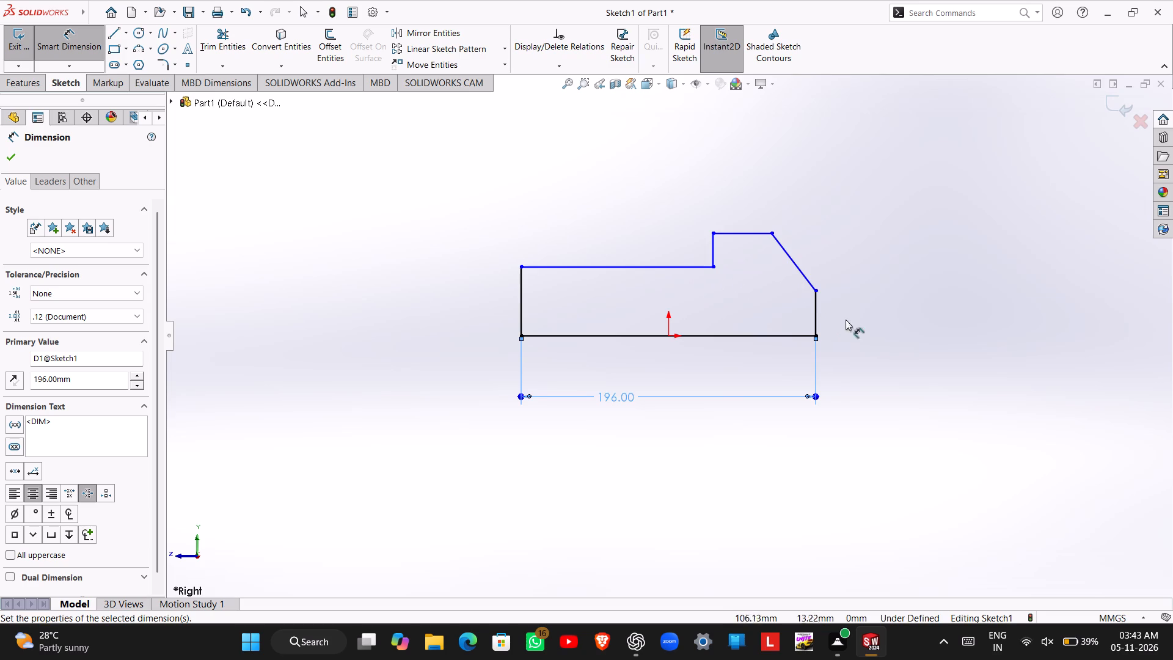
Dimension the profile's overall height from the bottom right corner to the top of the slope as 55 mm.
left_click(816, 334)
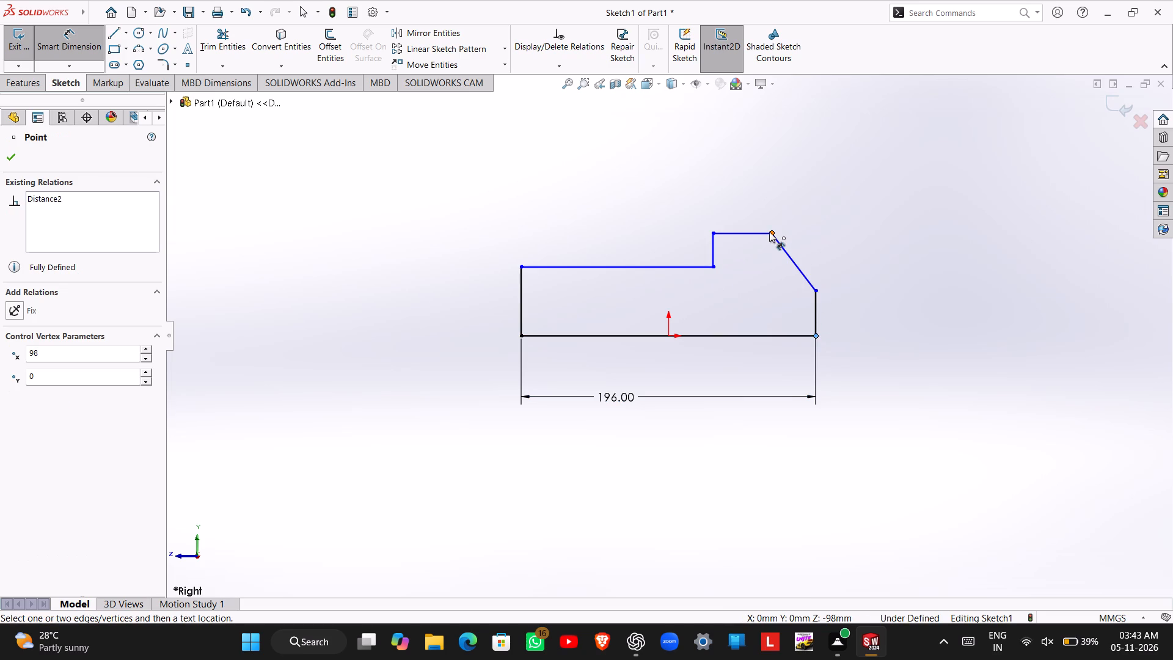
left_click(770, 232)
left_click(938, 277)
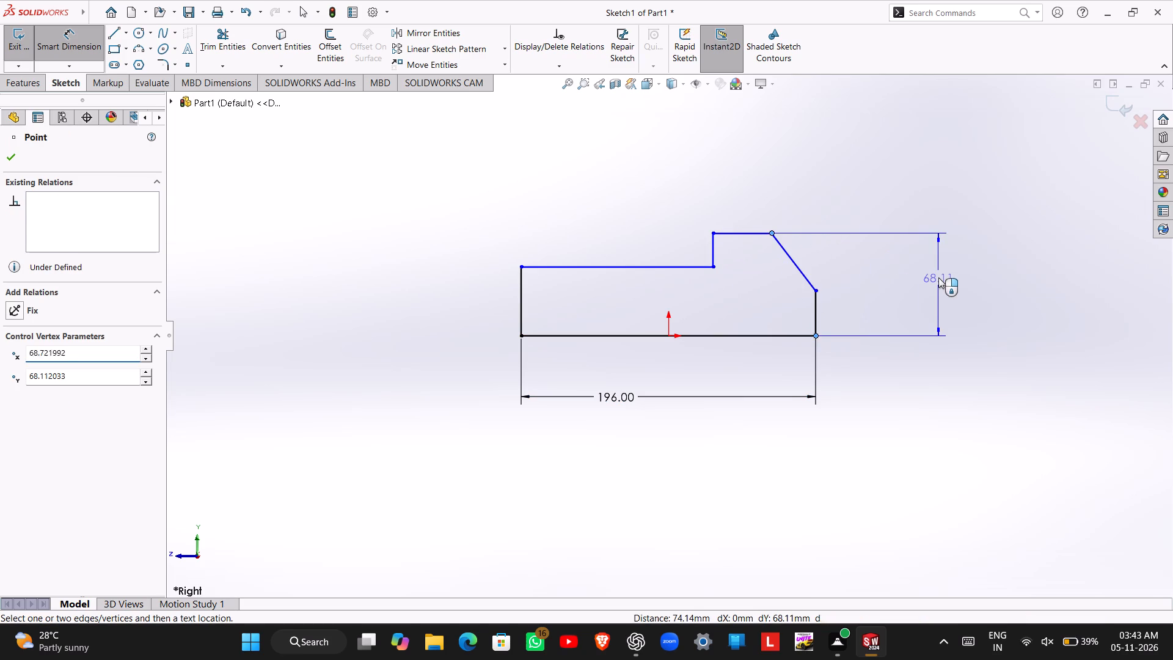
type("55")
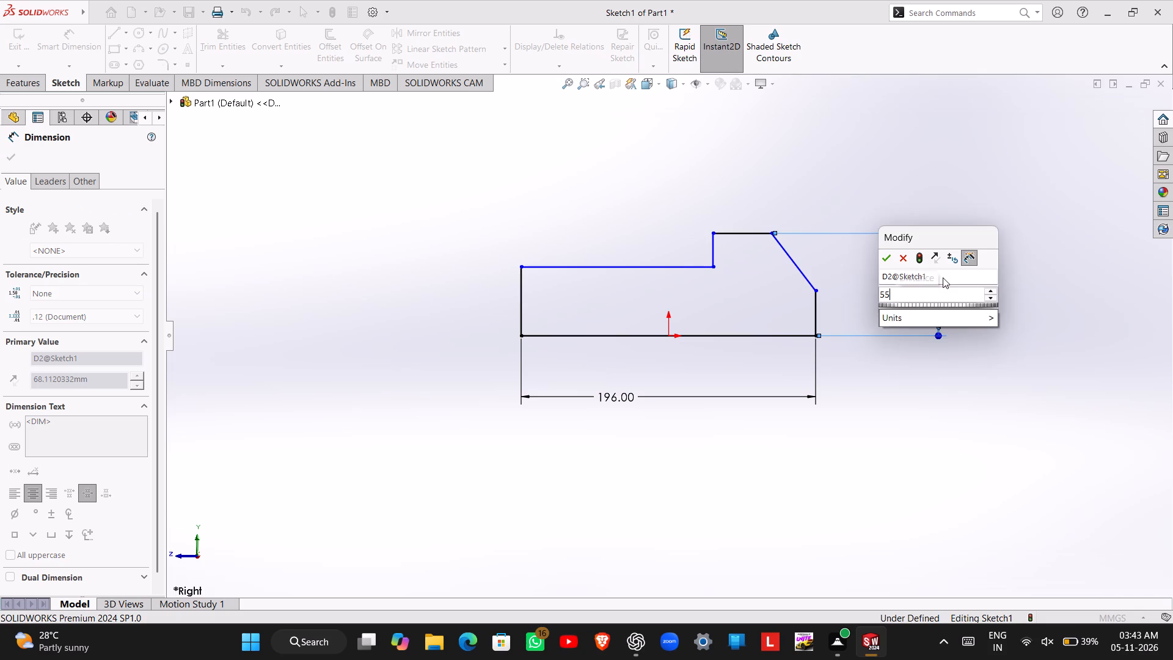
key("Return")
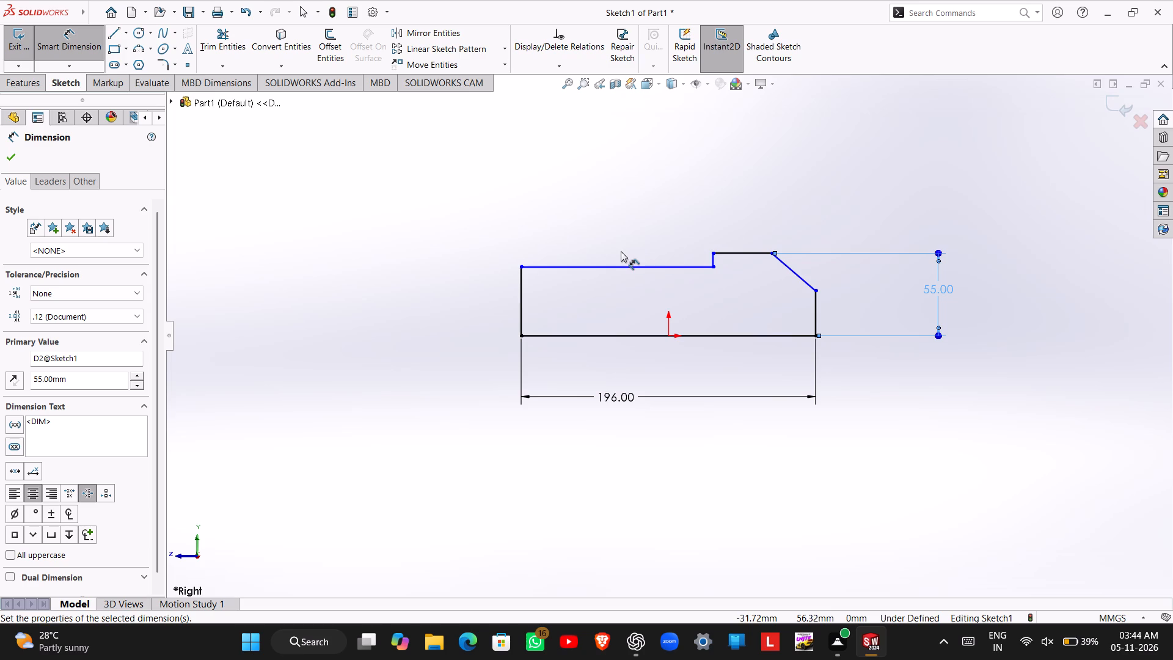
Dimension the height between the bottom line and the long lower step line as 25 mm.
left_click(687, 335)
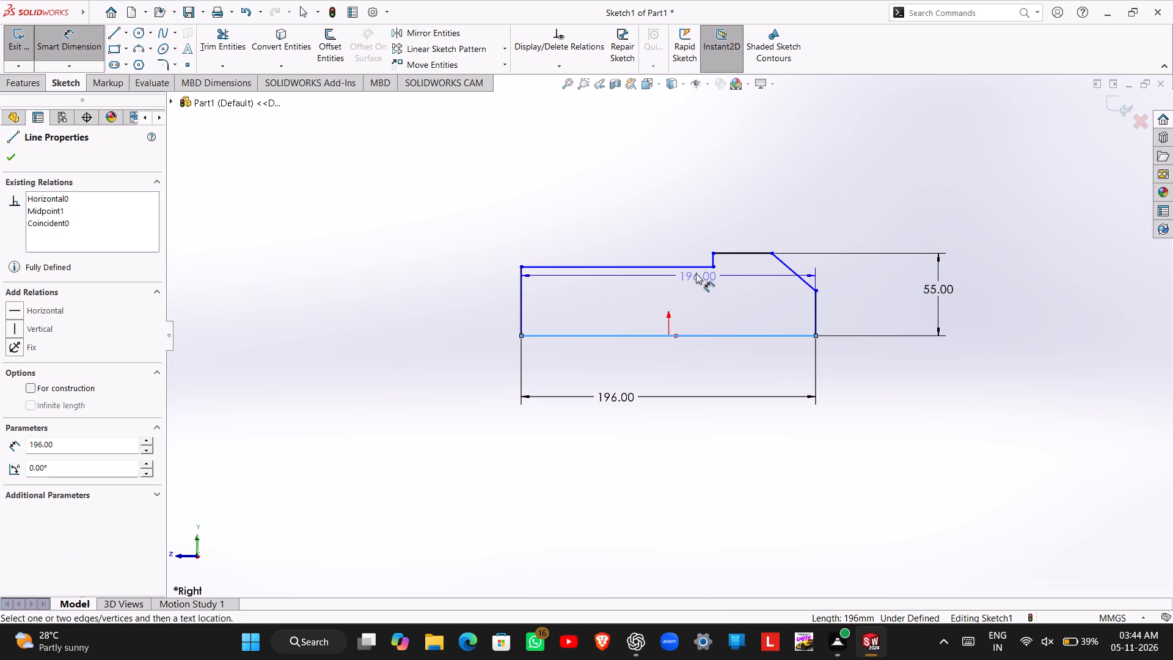
left_click(690, 266)
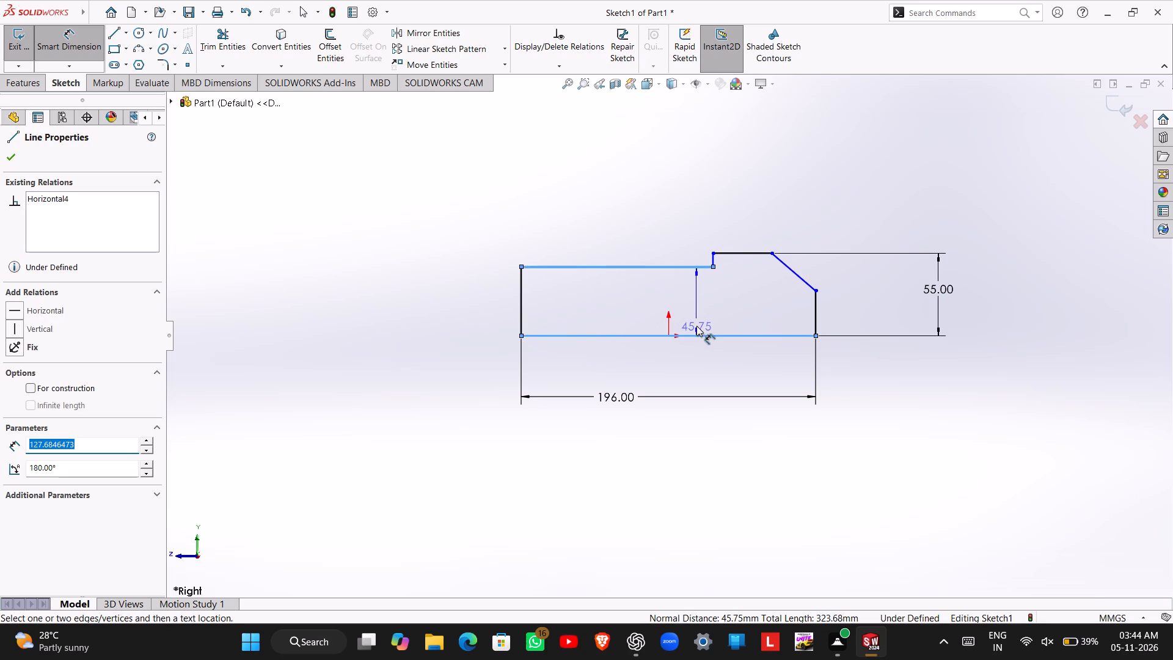
left_click(696, 326)
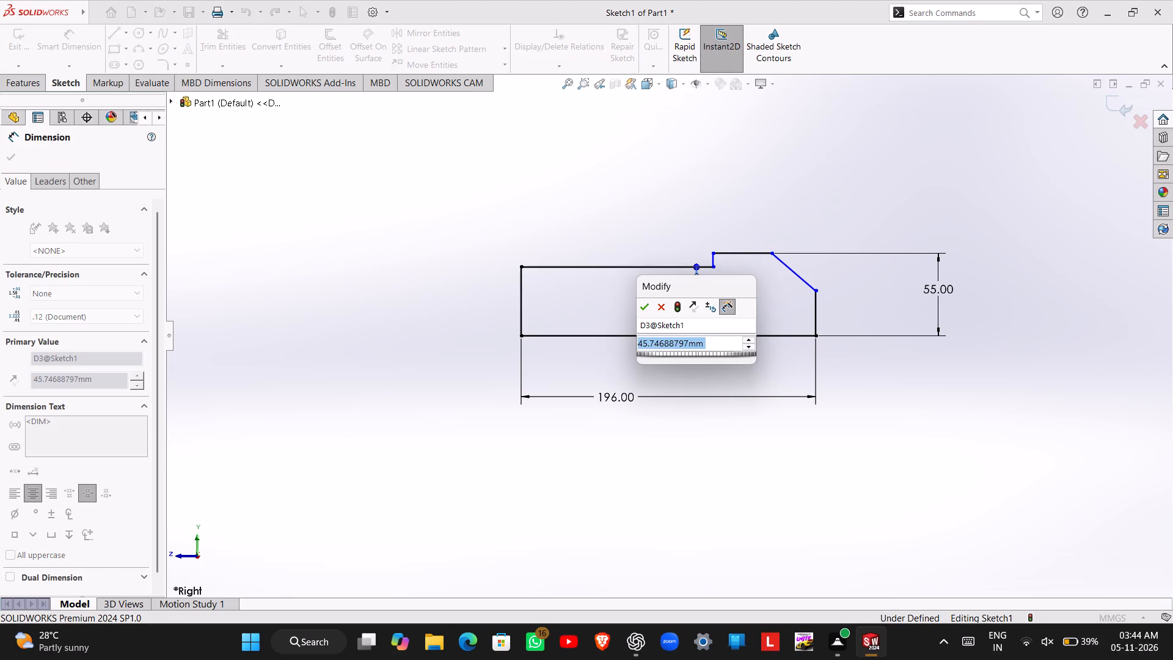
type("25")
key("Return")
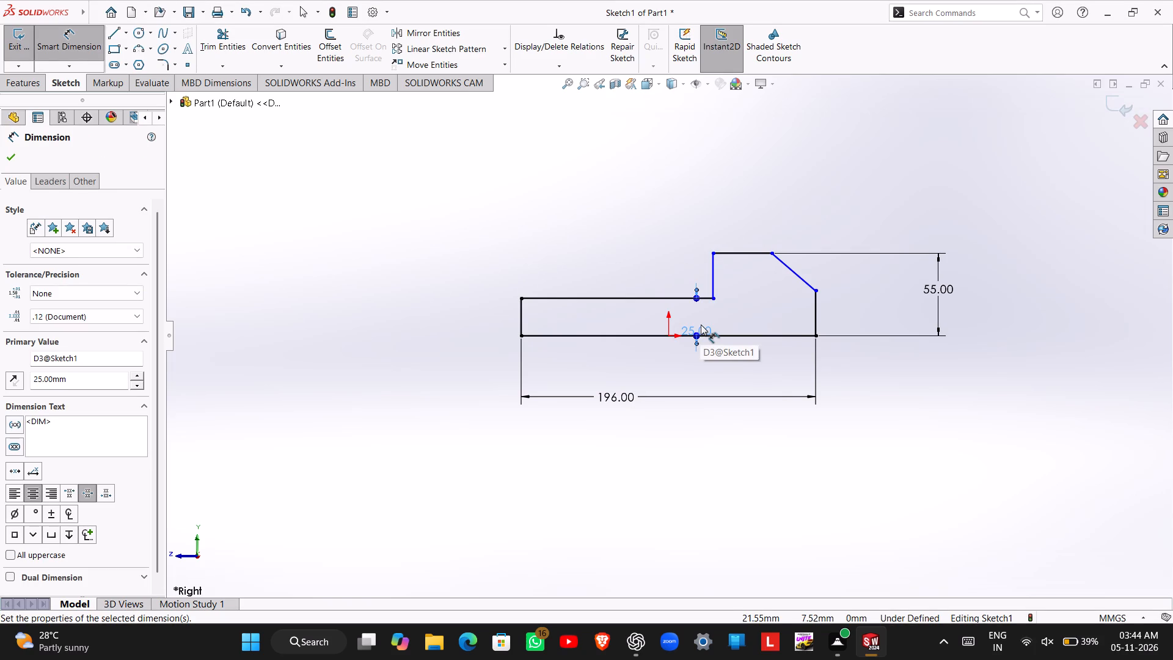
key("Escape")
Dimension the short top line of the raised end as 15 mm long.
right_click_drag(748, 240, 725, 112)
left_click(730, 253)
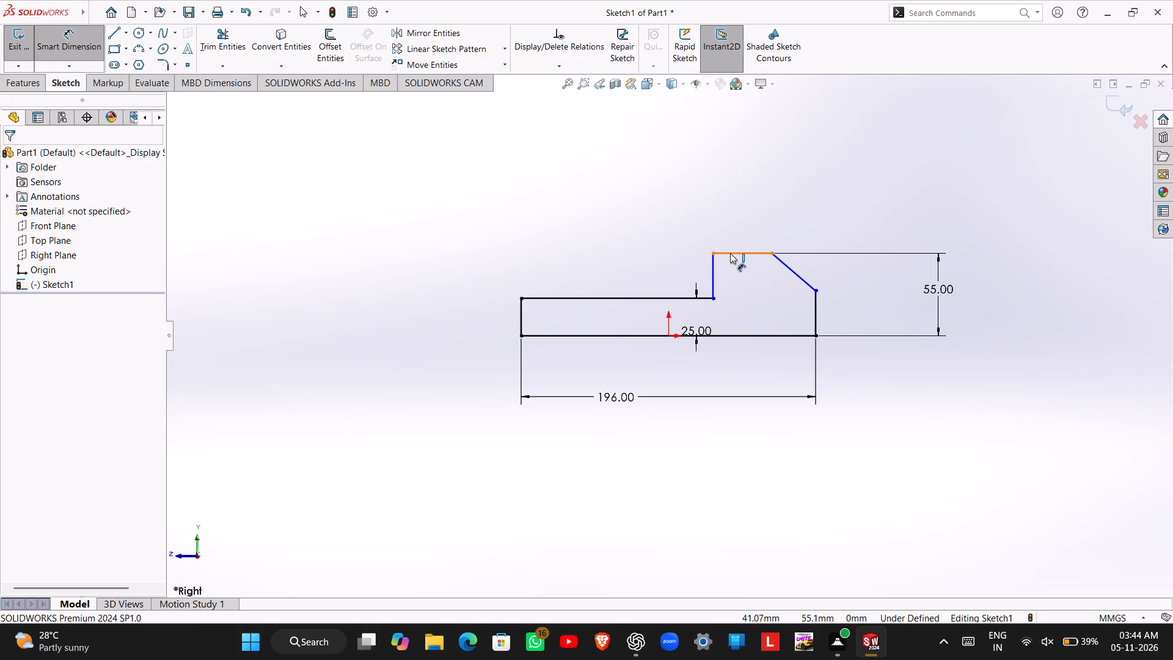
left_click(740, 196)
type("15")
key("Return")
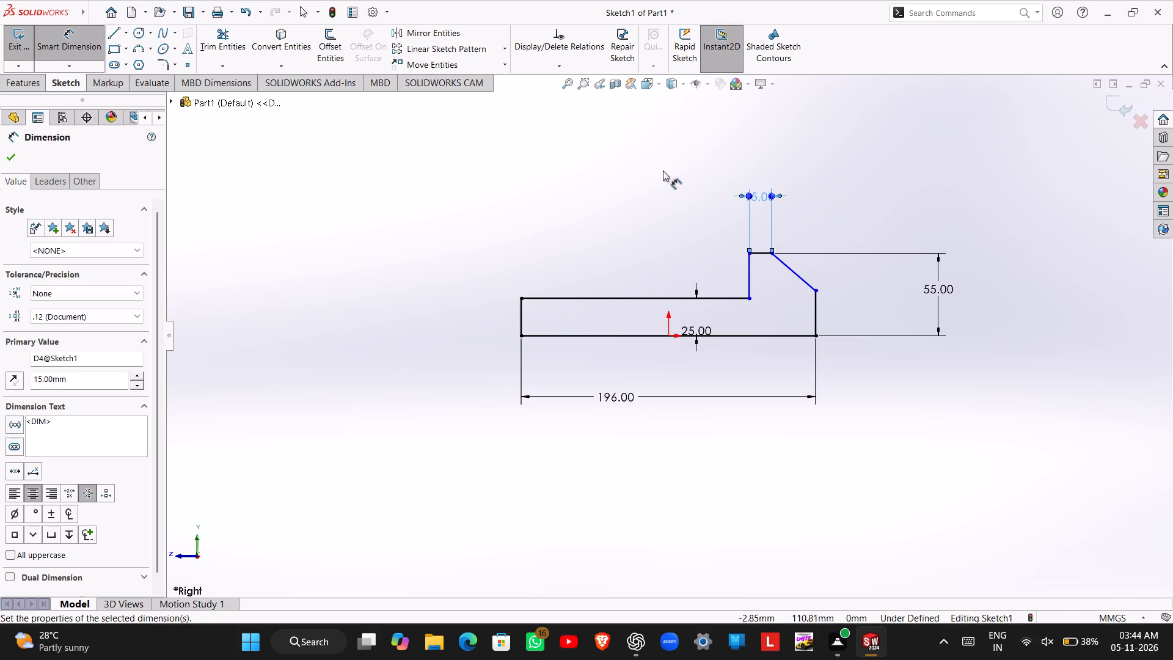
key("grave")
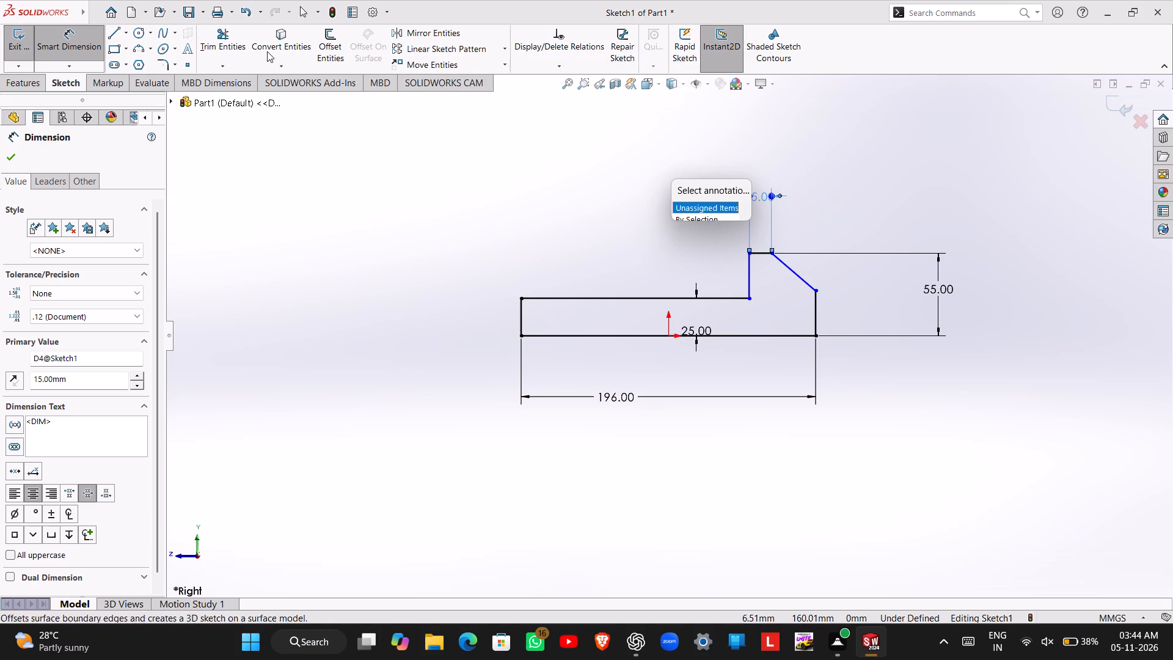
Extrude the stepped side profile 72 mm with the Mid Plane end condition.
left_click(27, 40)
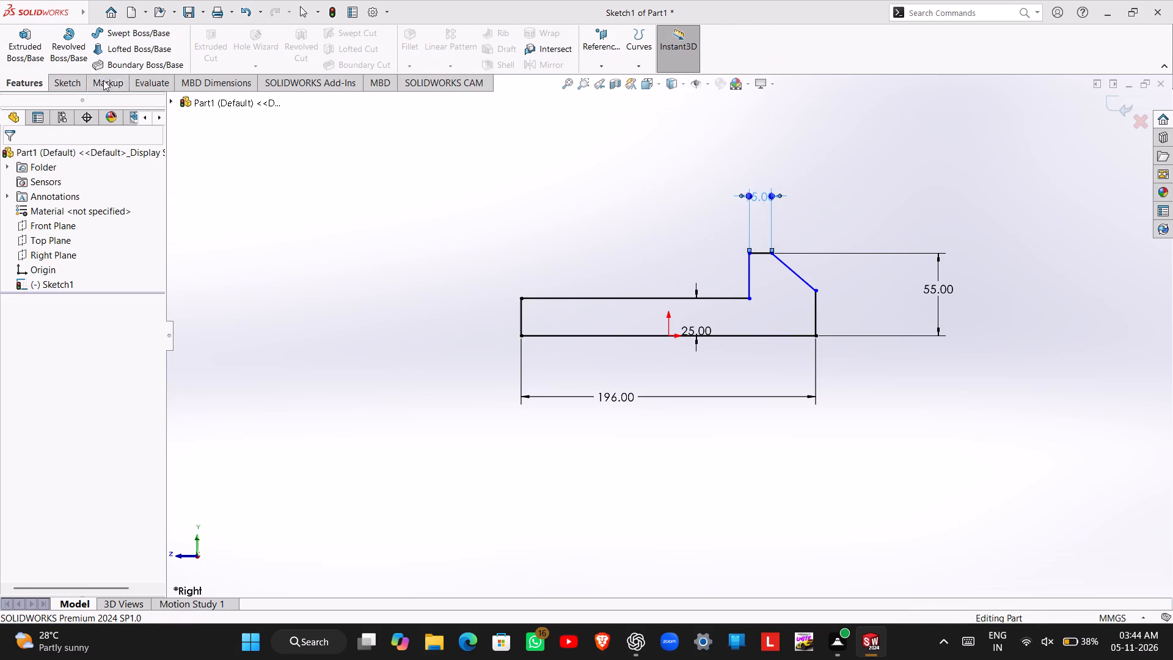
left_click(25, 45)
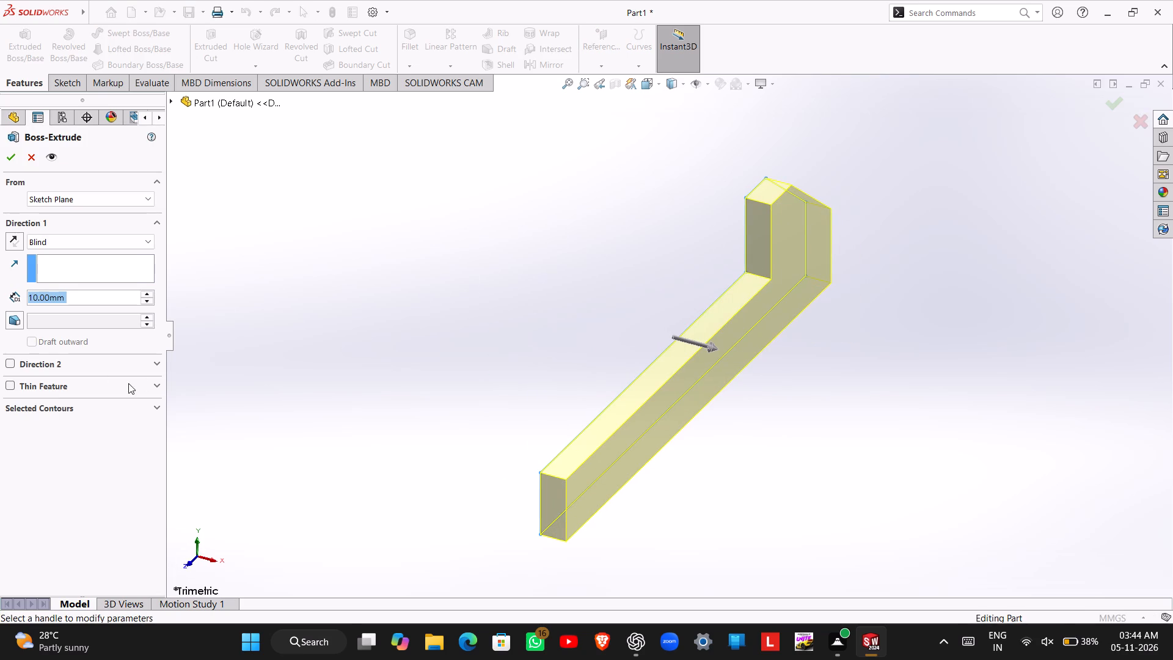
left_click(94, 242)
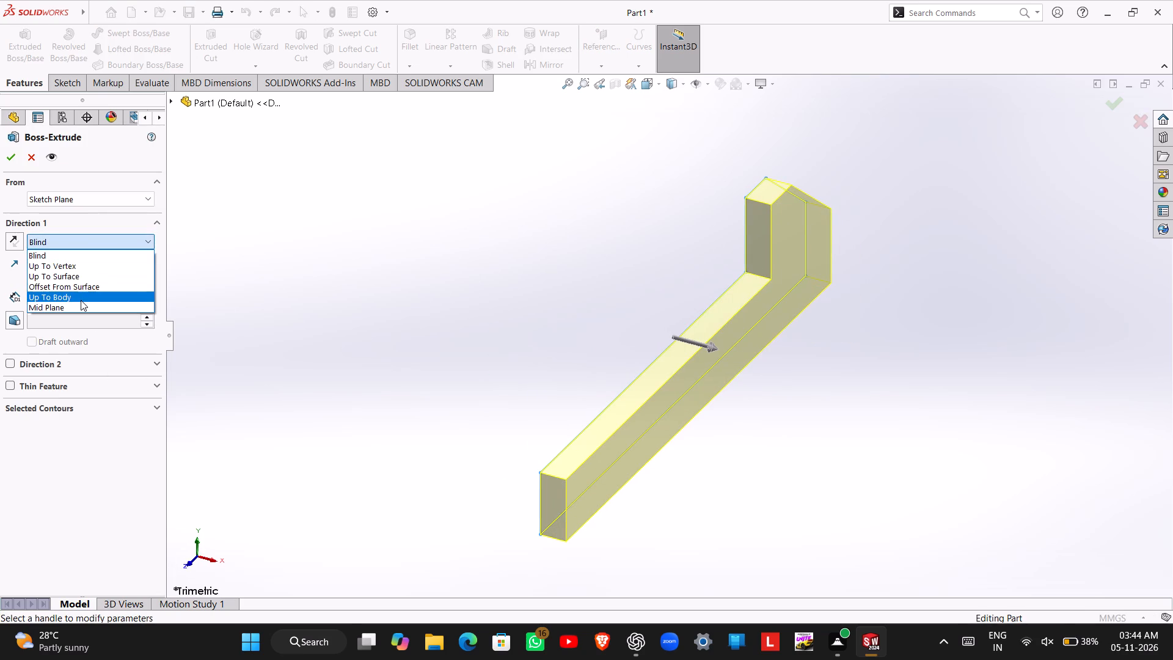
left_click(70, 306)
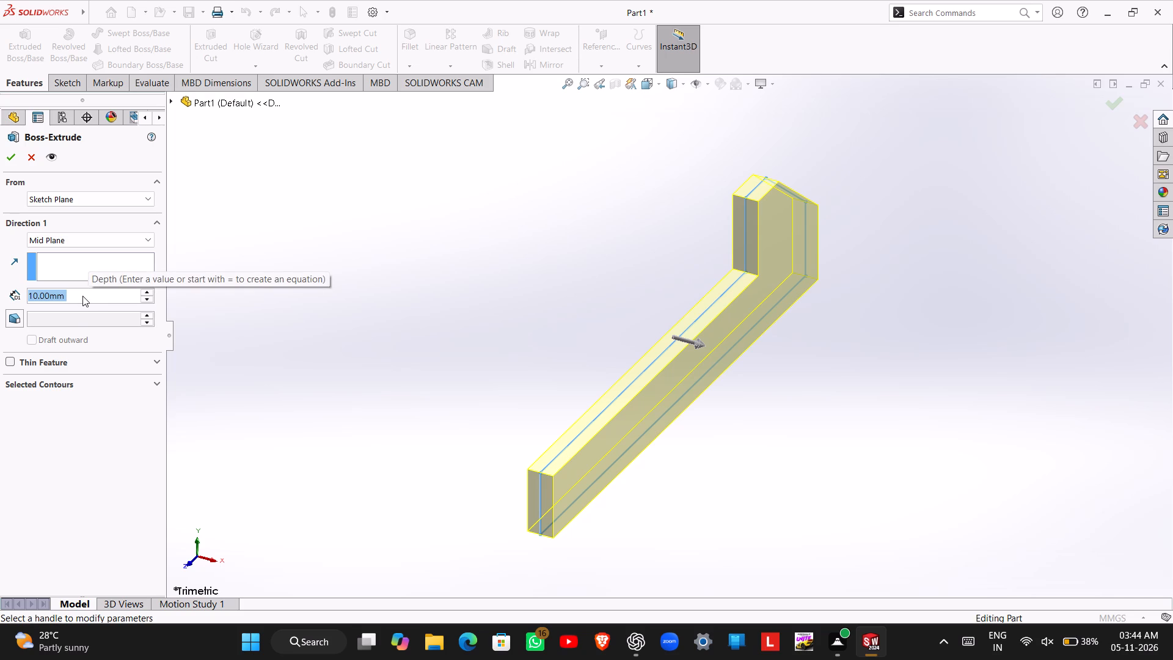
type("72")
key("Return")
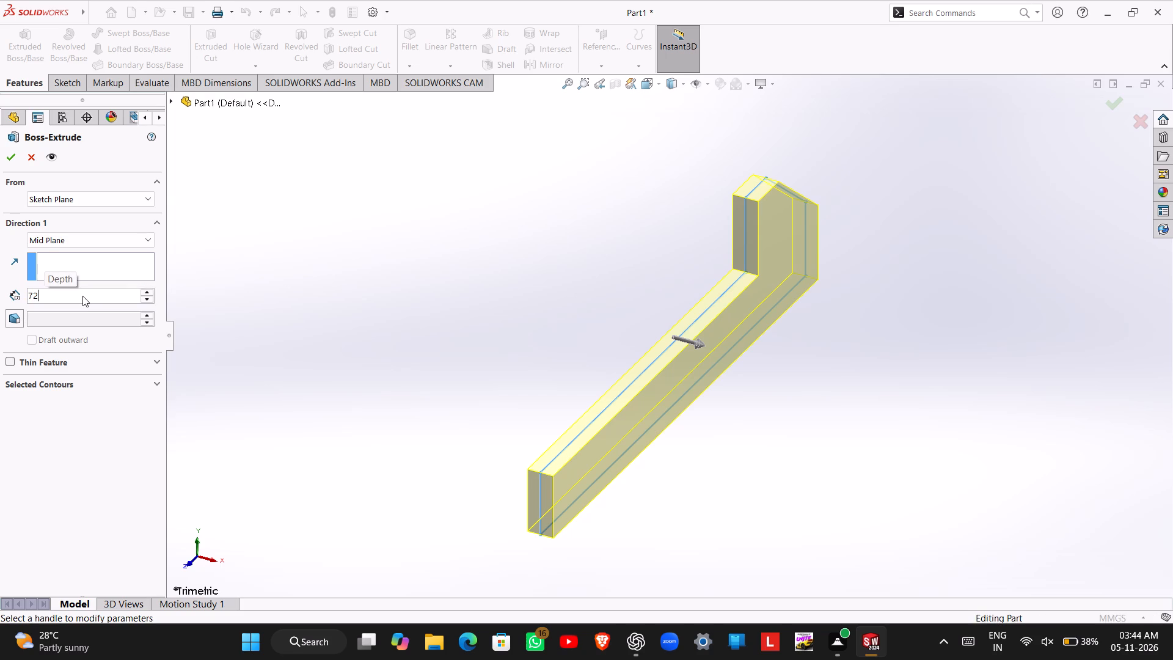
key("Return")
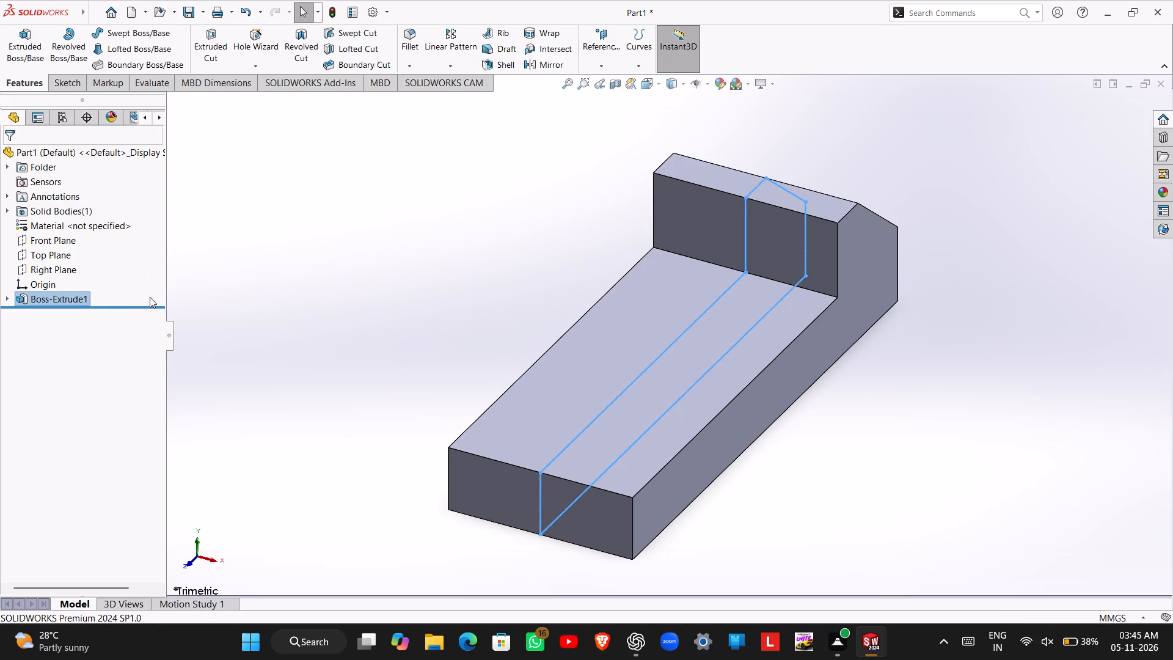
Sketch a straight slot on the long lower step's top face, lengthwise through the origin, about 37 mm between centres and 38 mm wide.
left_click(481, 266)
scroll(689, 298, "up", 1)
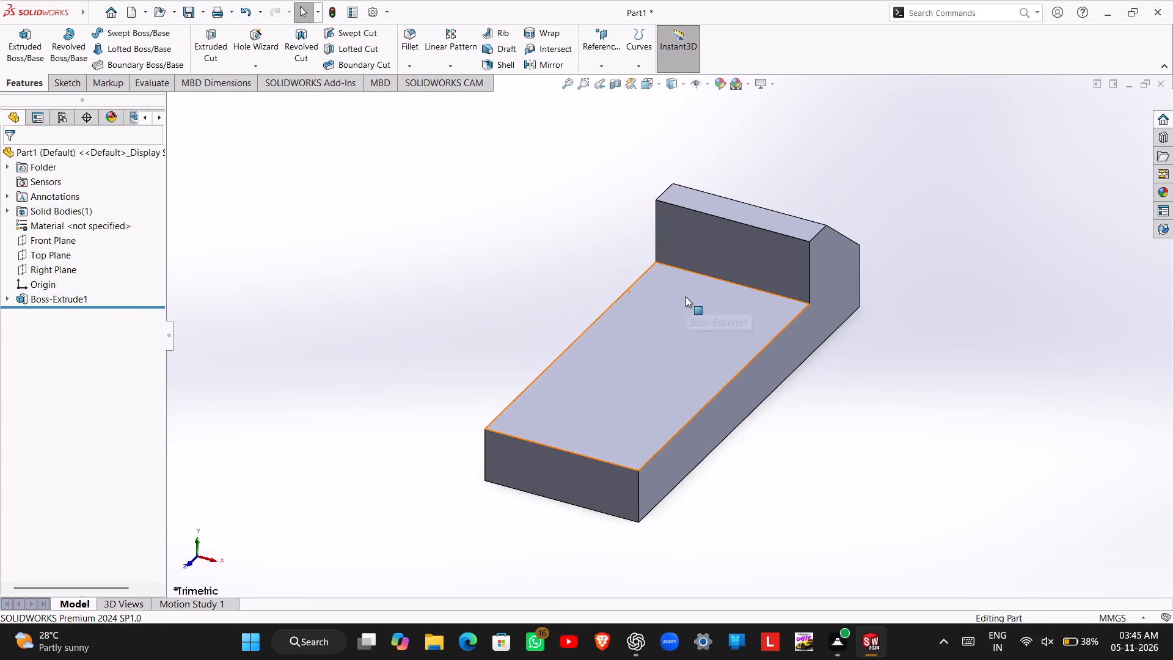
middle_click_drag(685, 296, 639, 403)
left_click(584, 372)
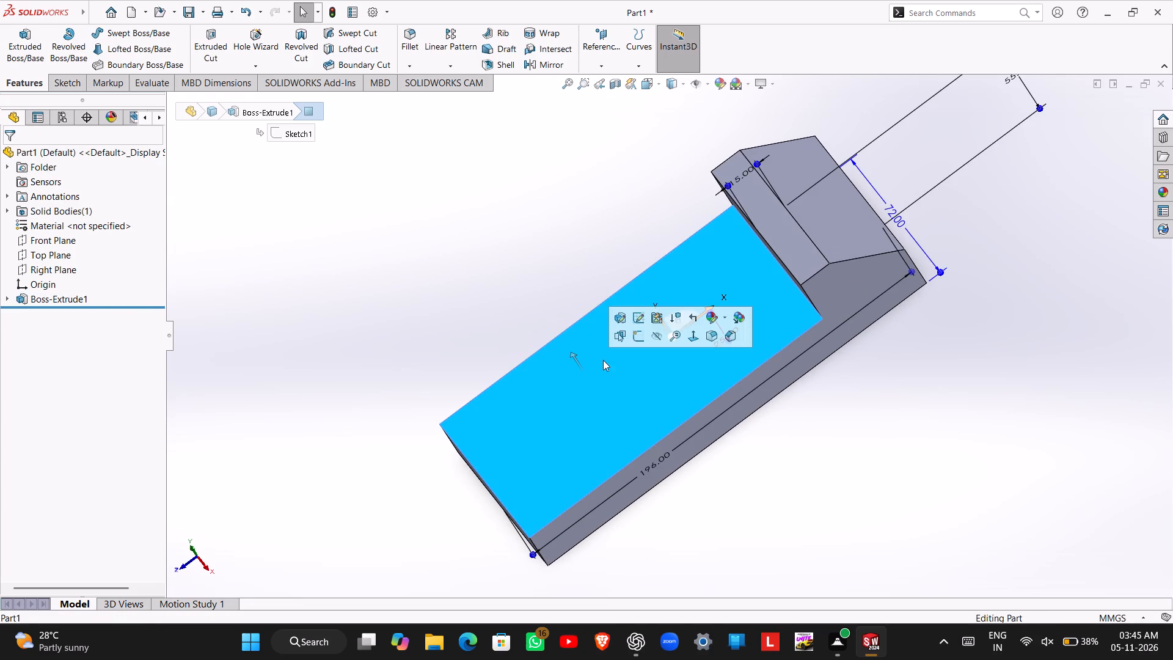
left_click(642, 334)
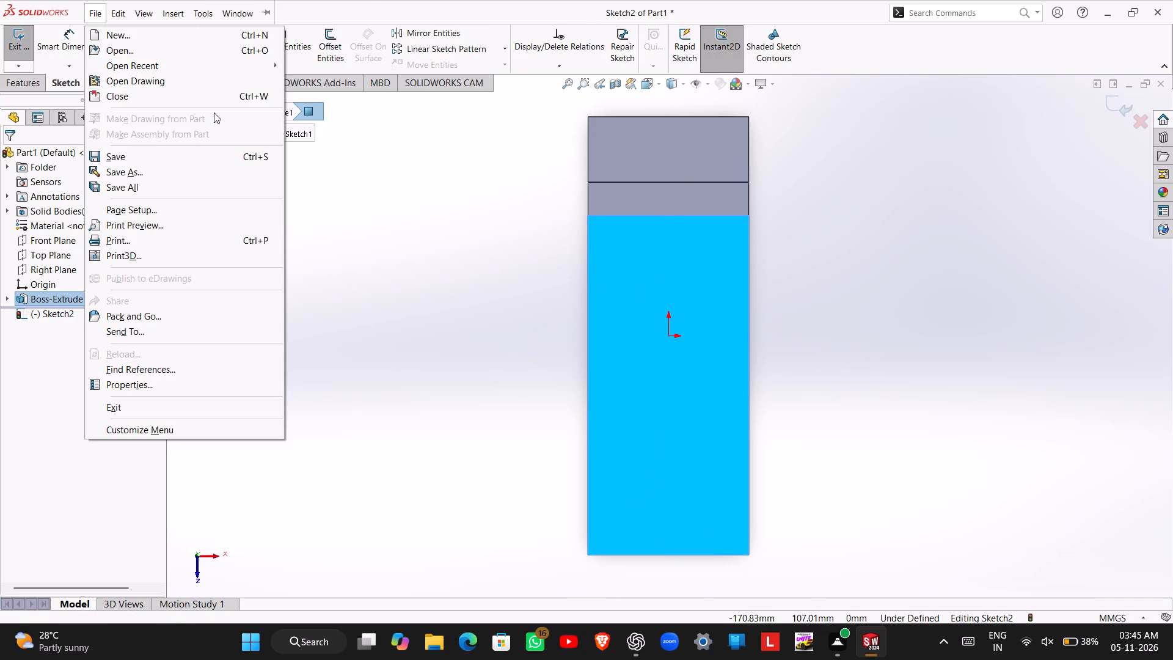
key("Escape")
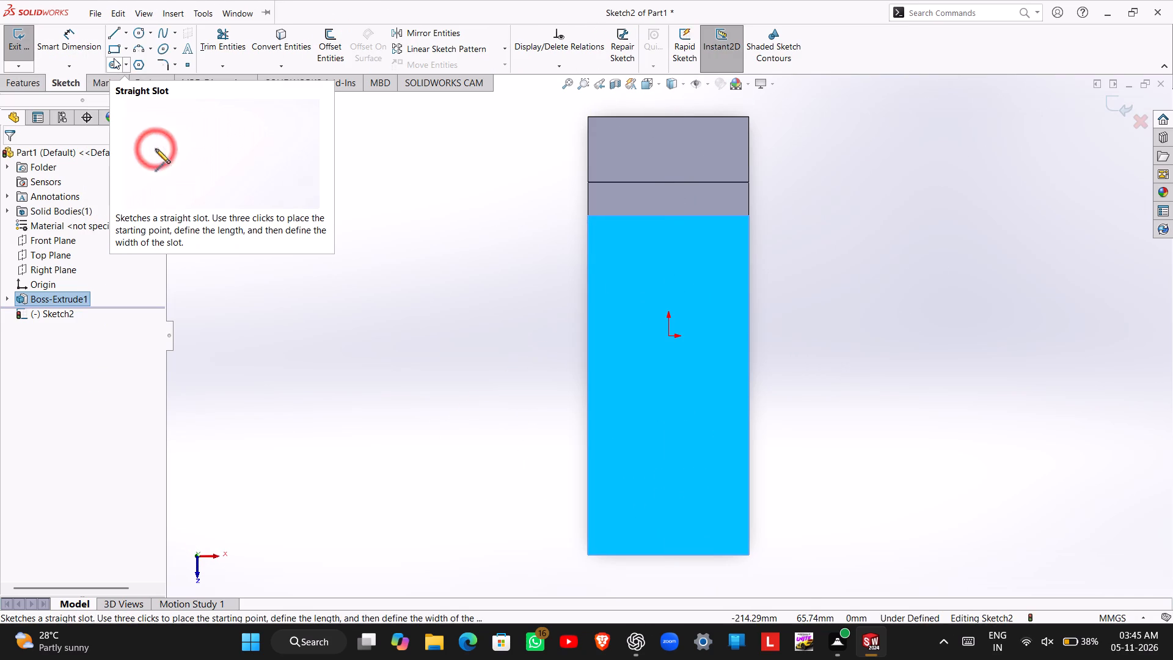
left_click(114, 58)
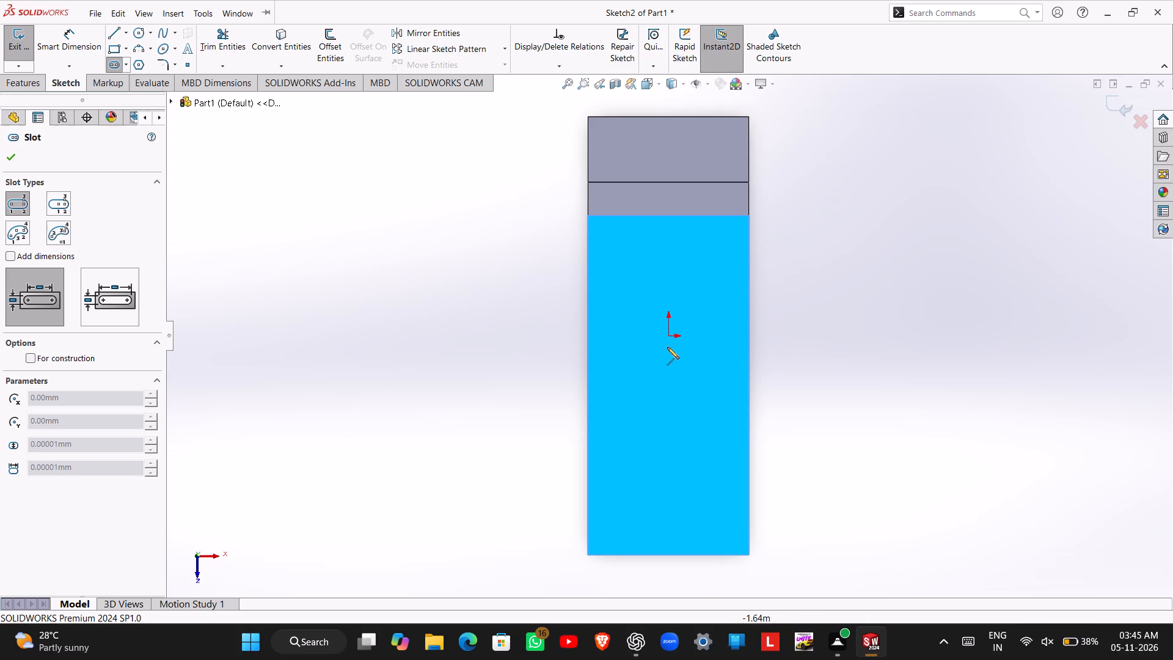
left_click(668, 365)
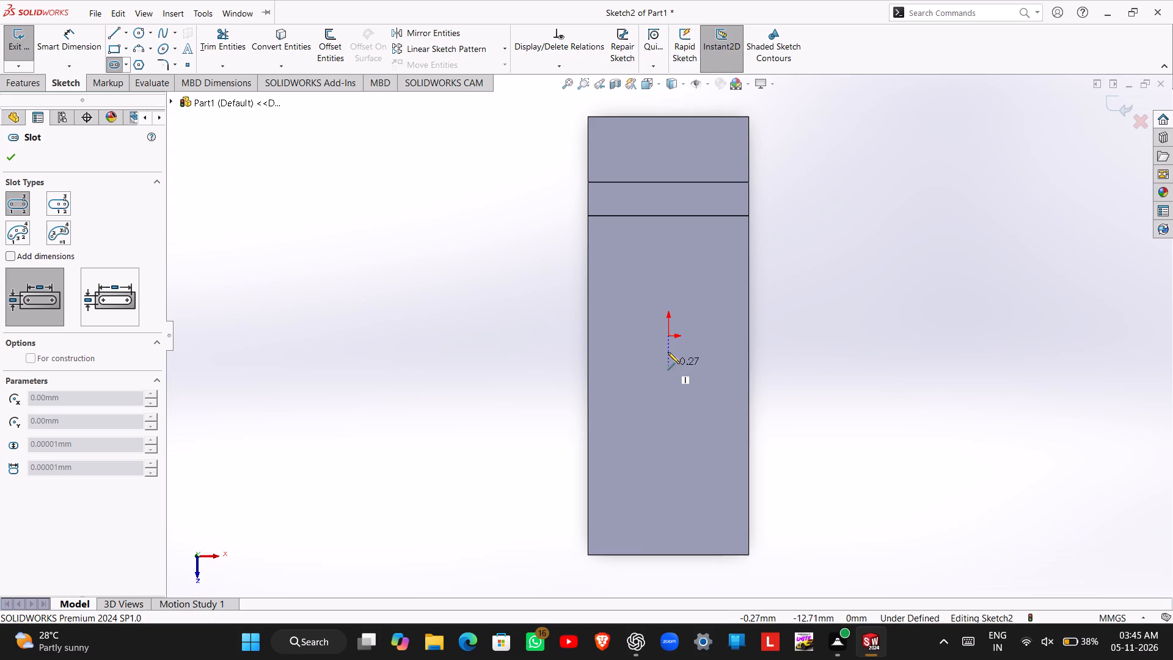
left_click(668, 282)
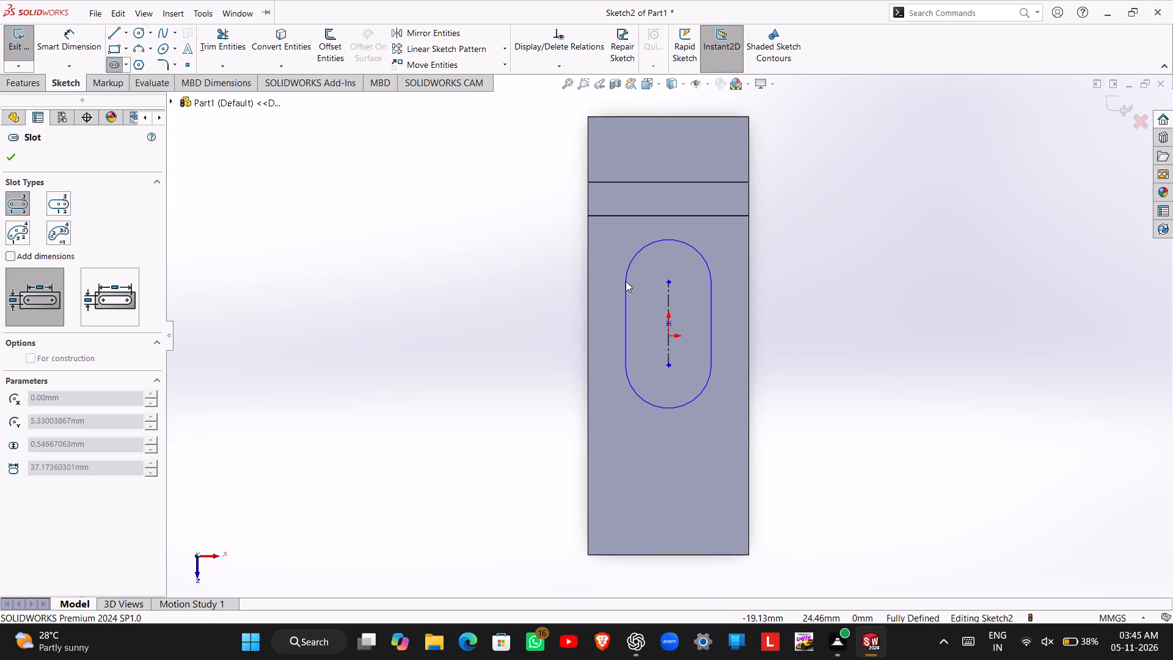
left_click(626, 280)
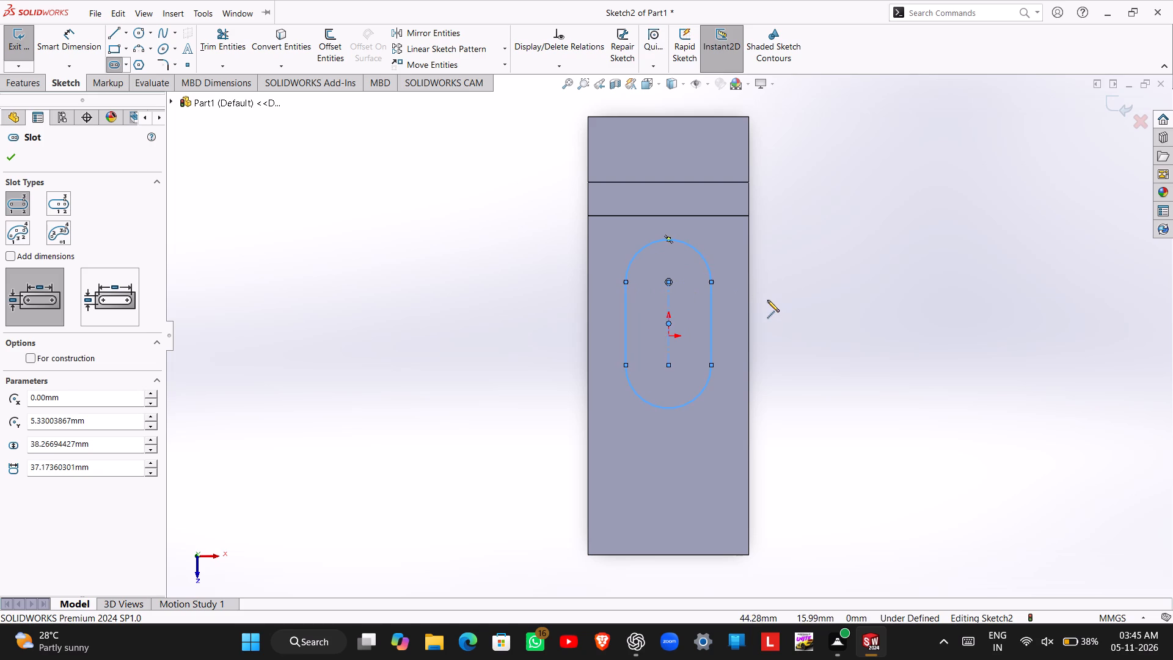
key("Escape")
Dimension the distance from the raised end's base edge to the nearest slot arc centre as 25 mm.
right_click_drag(856, 375, 872, 271)
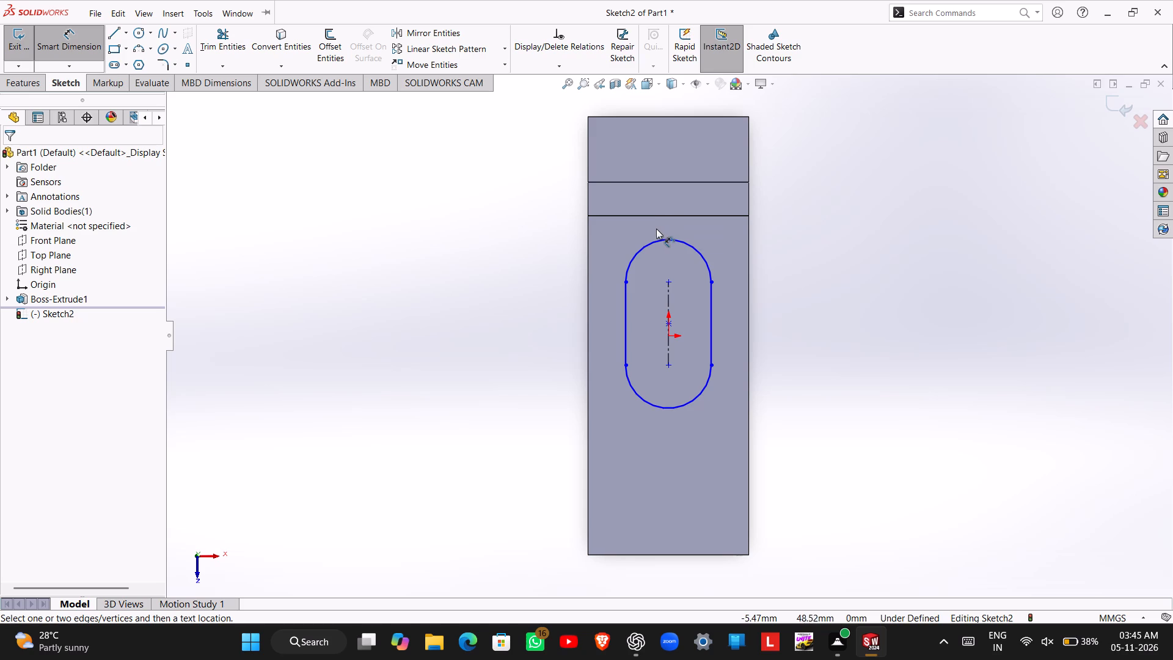
middle_click_drag(656, 229, 658, 183)
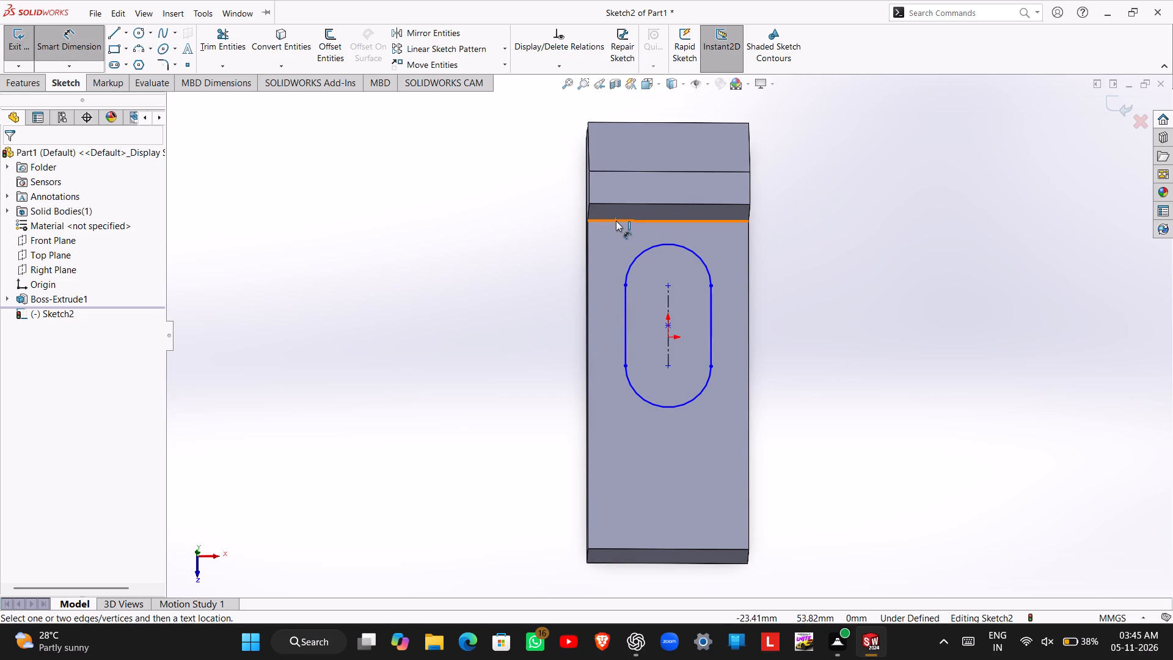
left_click(616, 221)
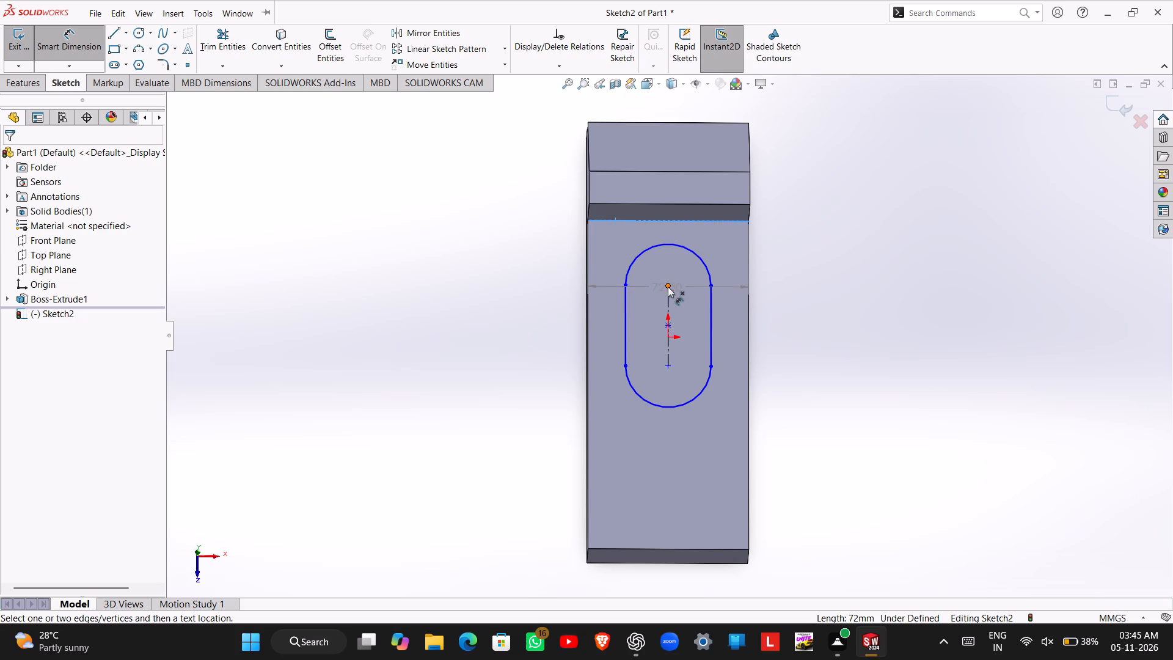
left_click(667, 284)
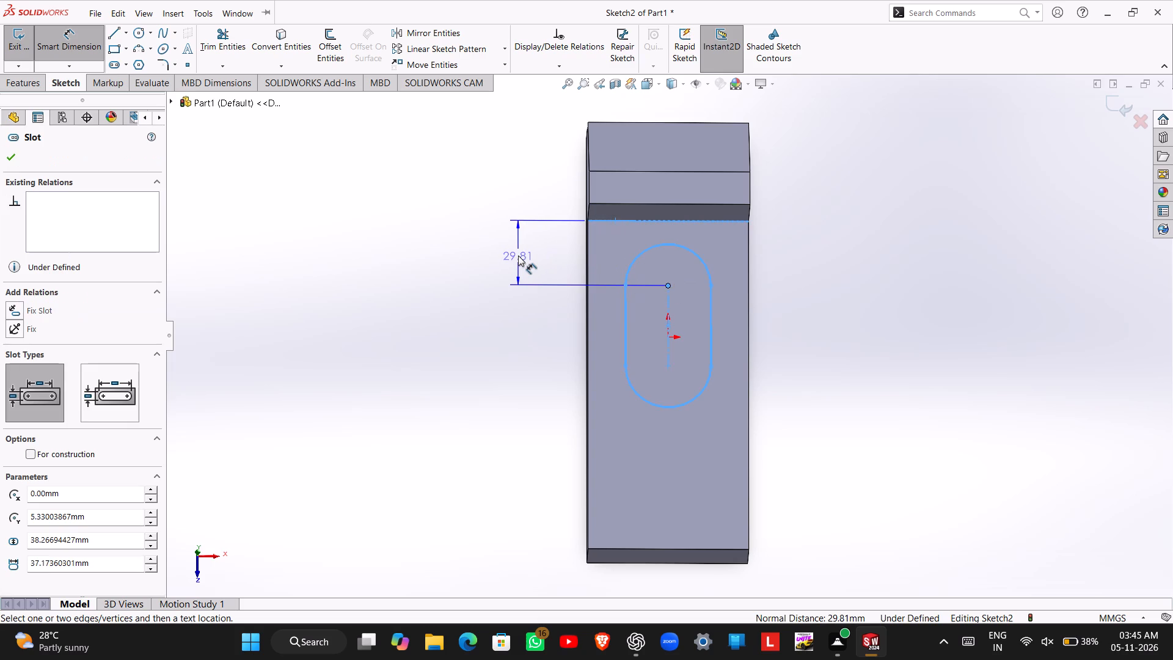
left_click(518, 255)
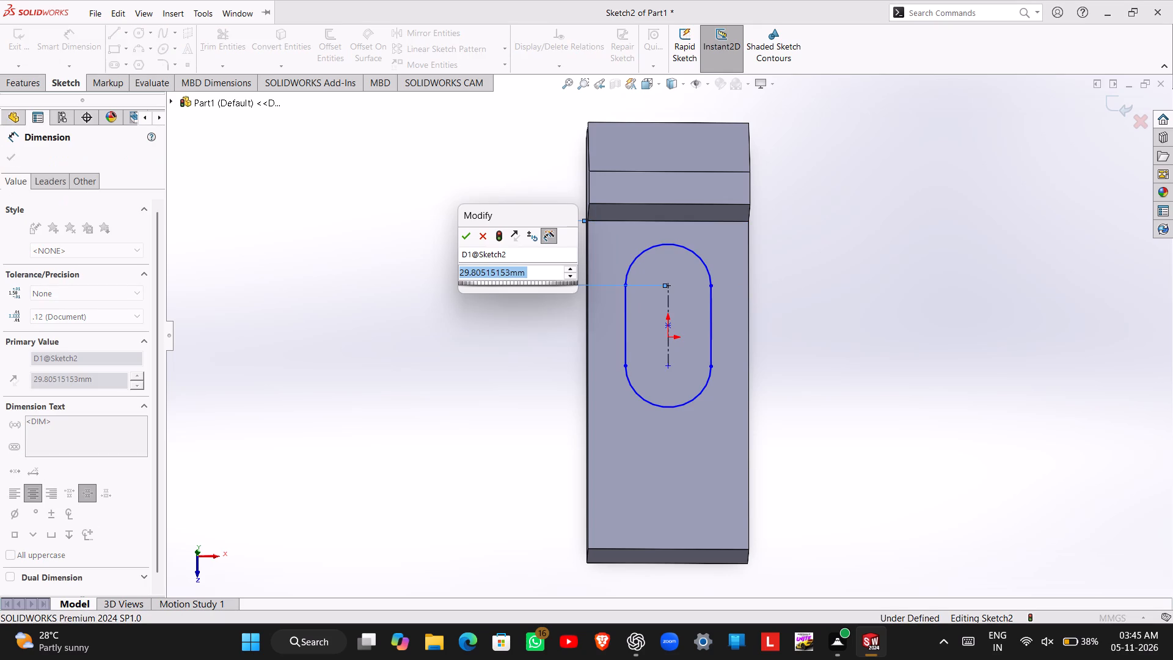
type("25")
key("Return")
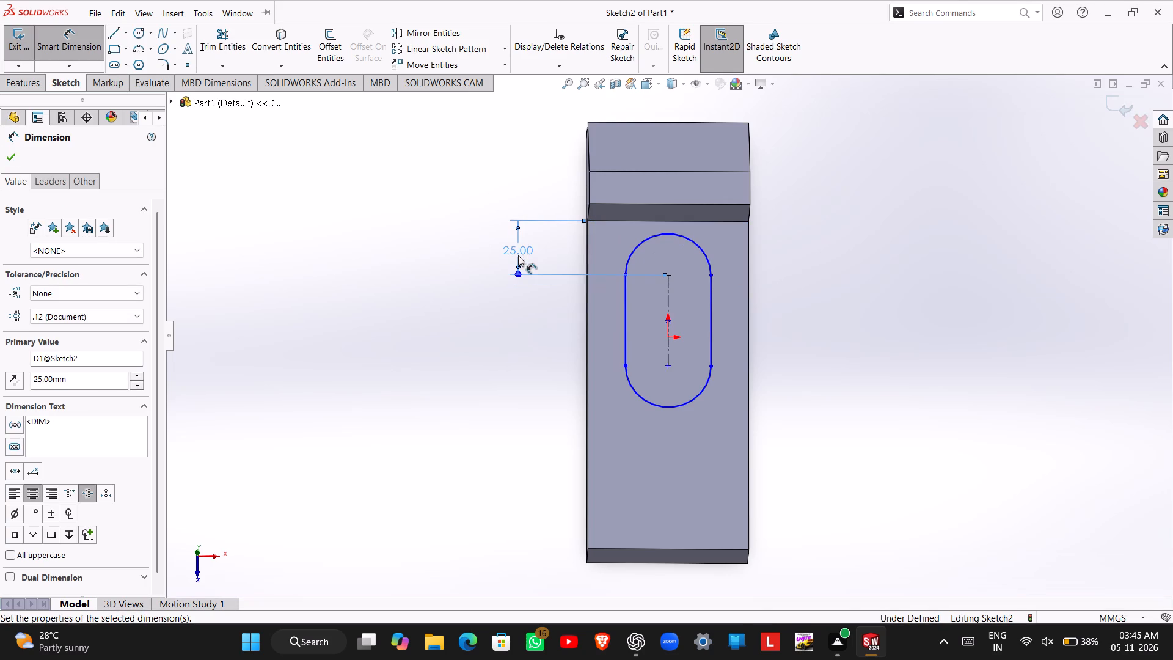
Dimension the distance between the slot's two arc centres as 85 mm.
left_click(669, 274)
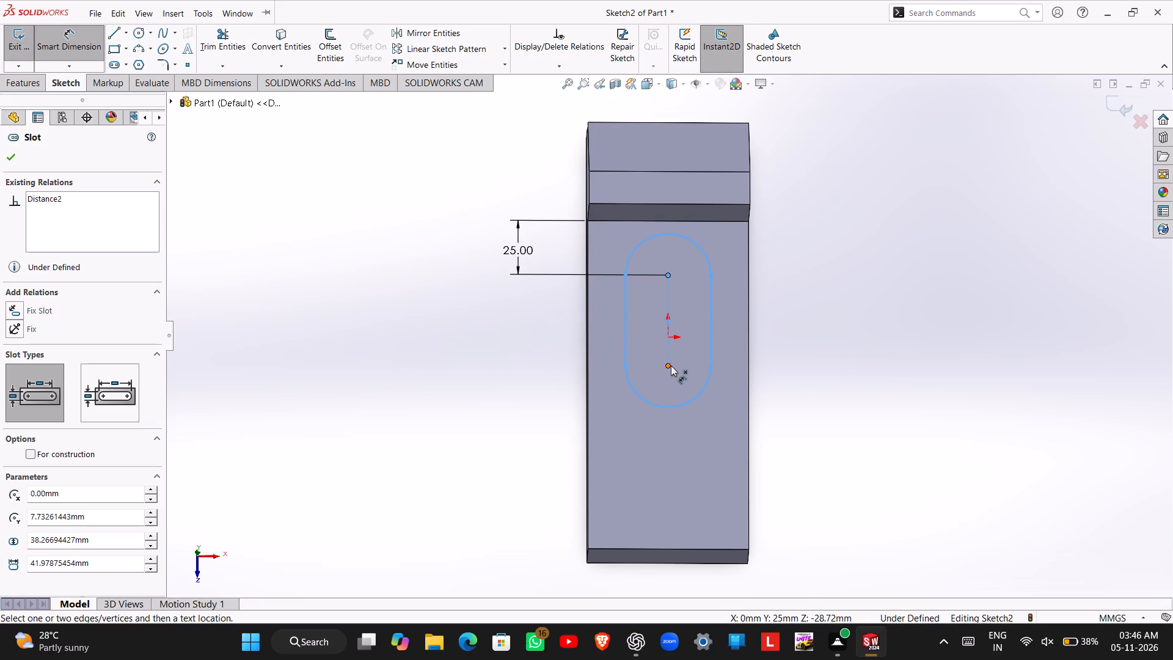
left_click(670, 365)
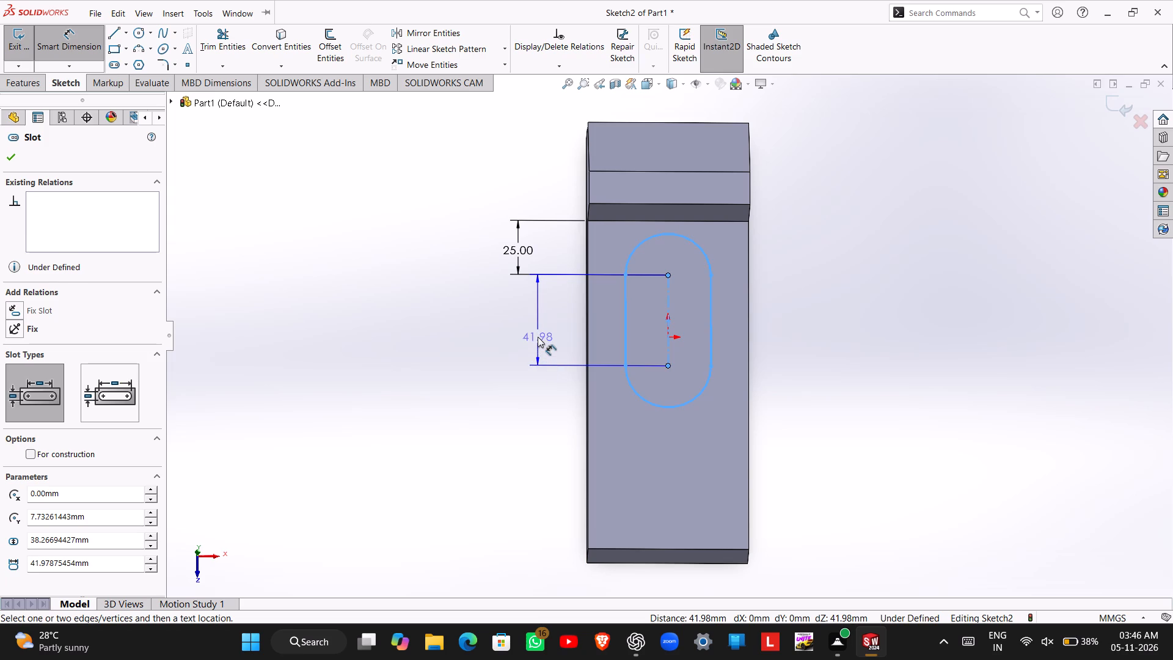
left_click(538, 337)
type("85")
key("Return")
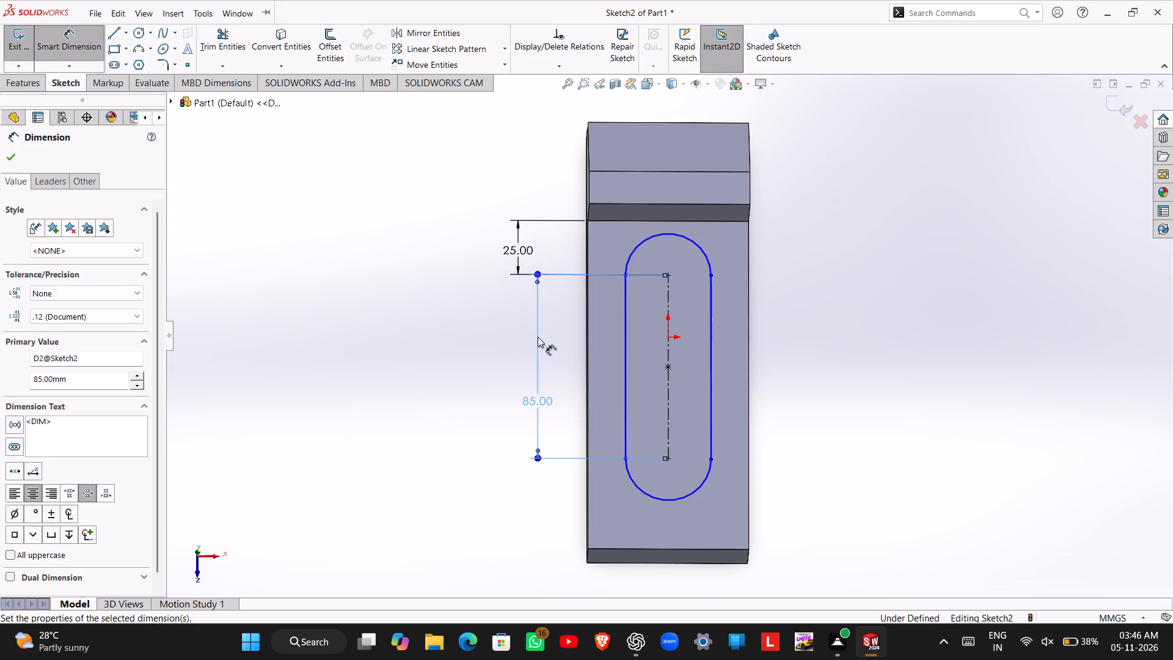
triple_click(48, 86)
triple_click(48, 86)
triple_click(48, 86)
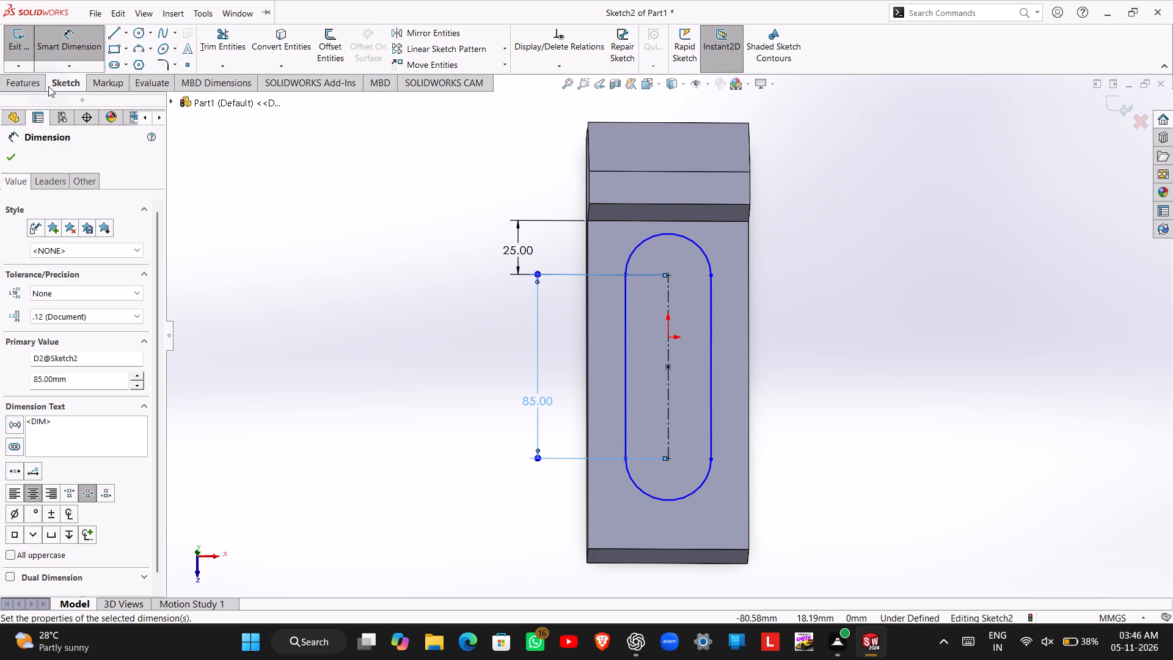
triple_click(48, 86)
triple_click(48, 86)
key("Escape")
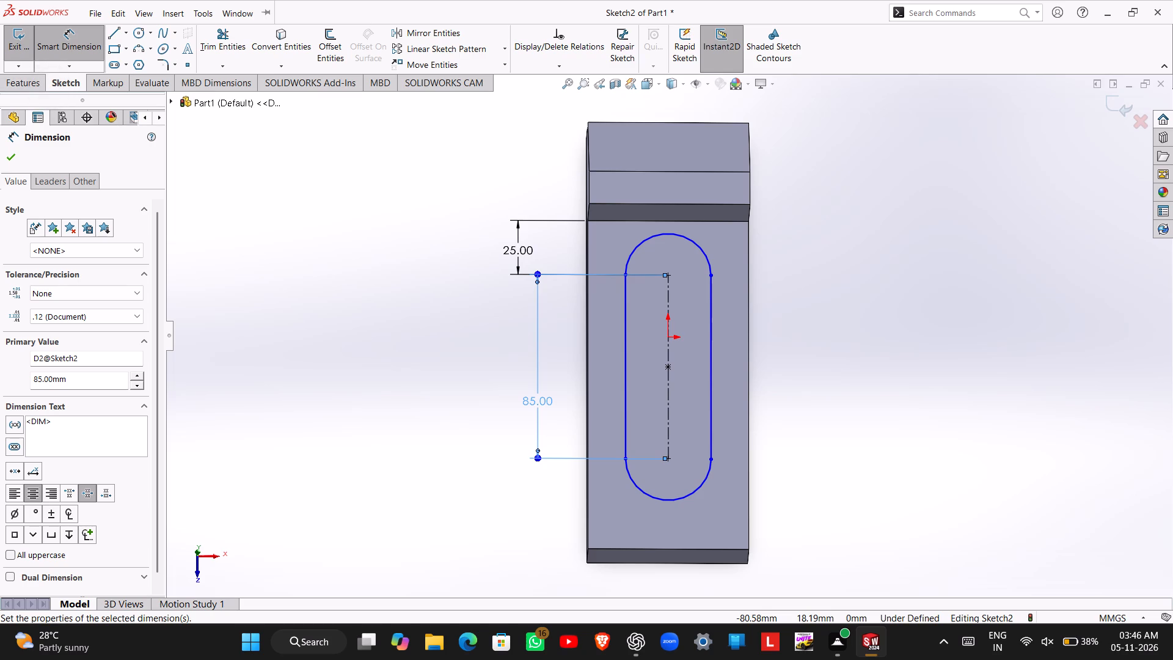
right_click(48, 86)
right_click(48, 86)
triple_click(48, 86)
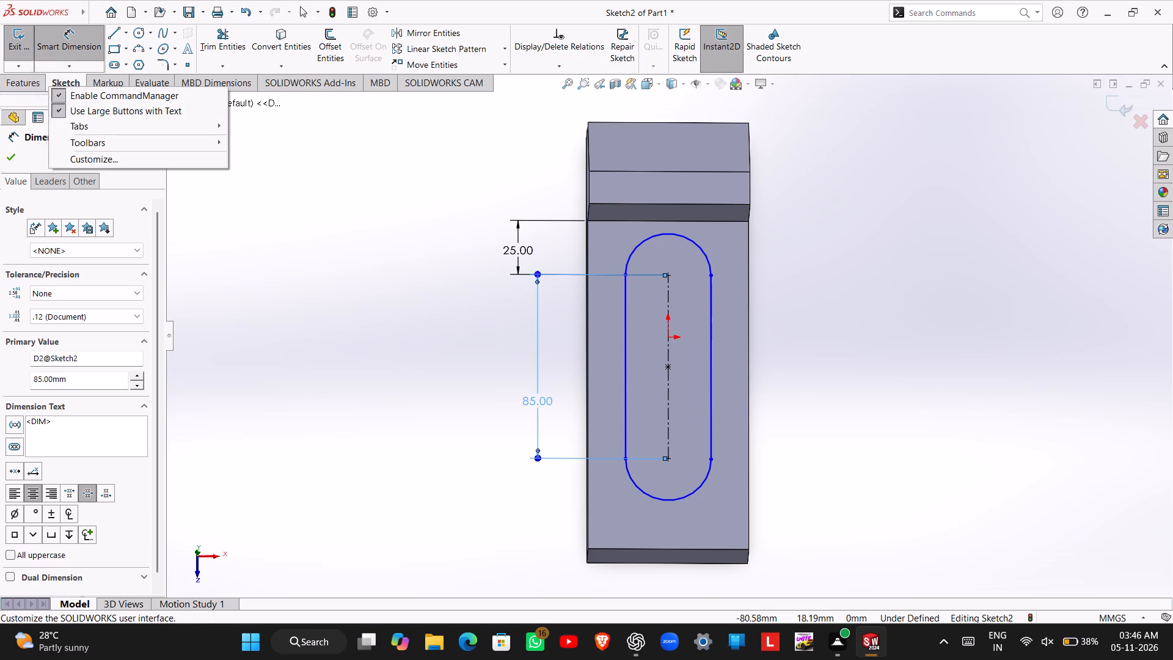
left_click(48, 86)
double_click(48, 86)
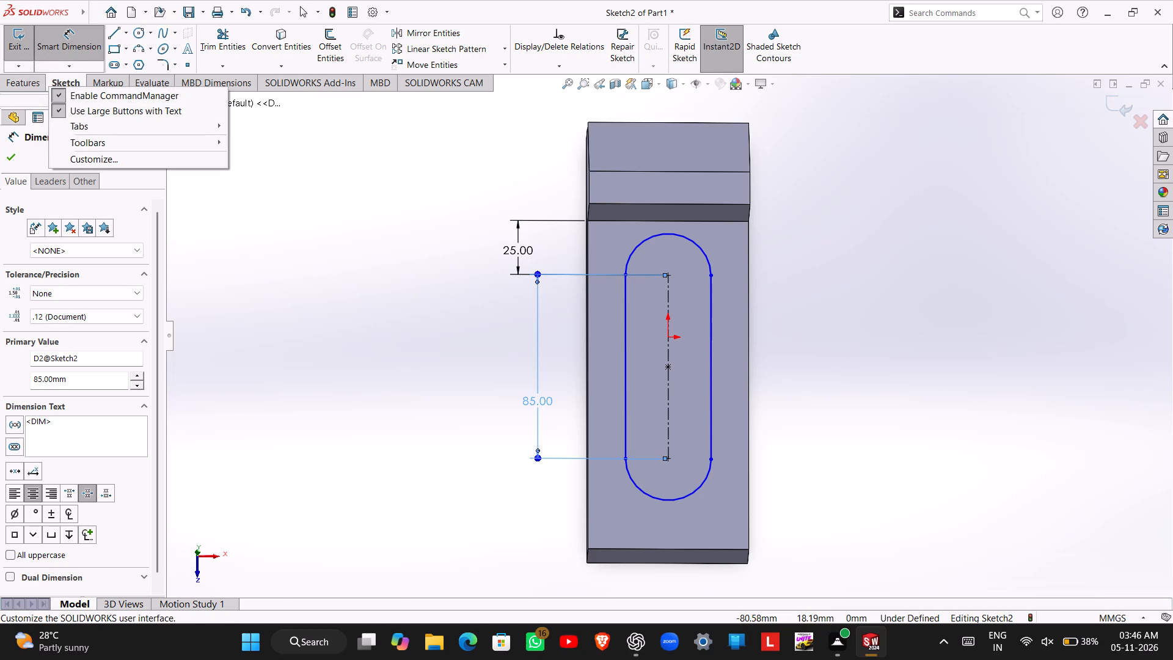
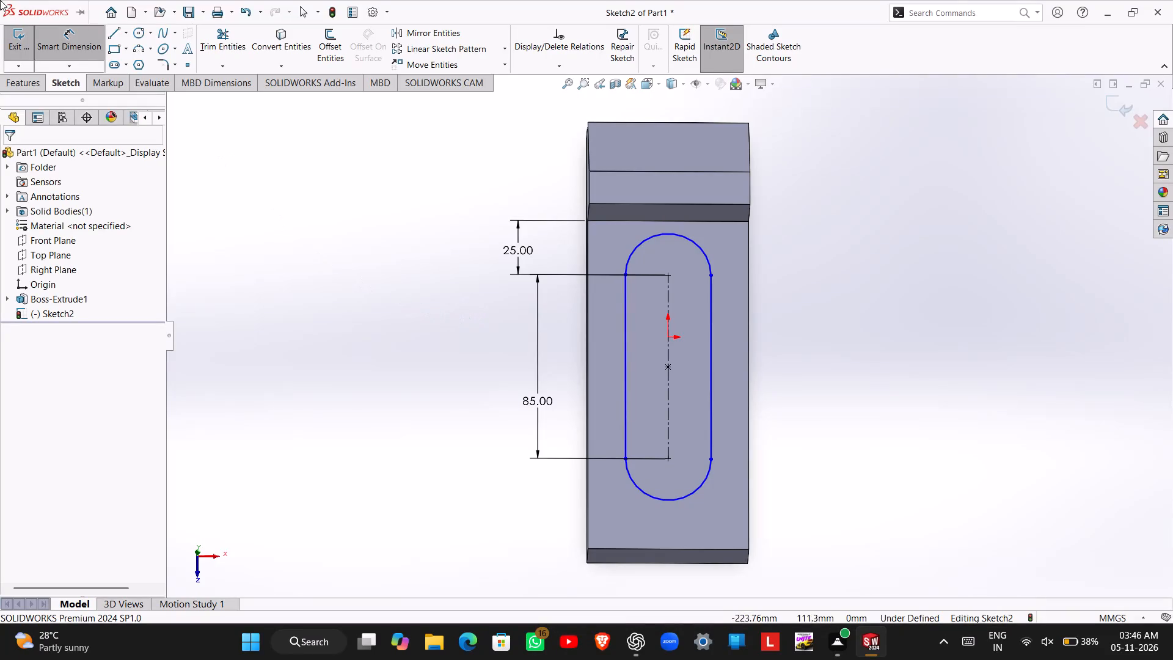
Cut the slot sketch on the lower step's top face as a Blind Extruded Cut 13 mm deep.
left_click(20, 44)
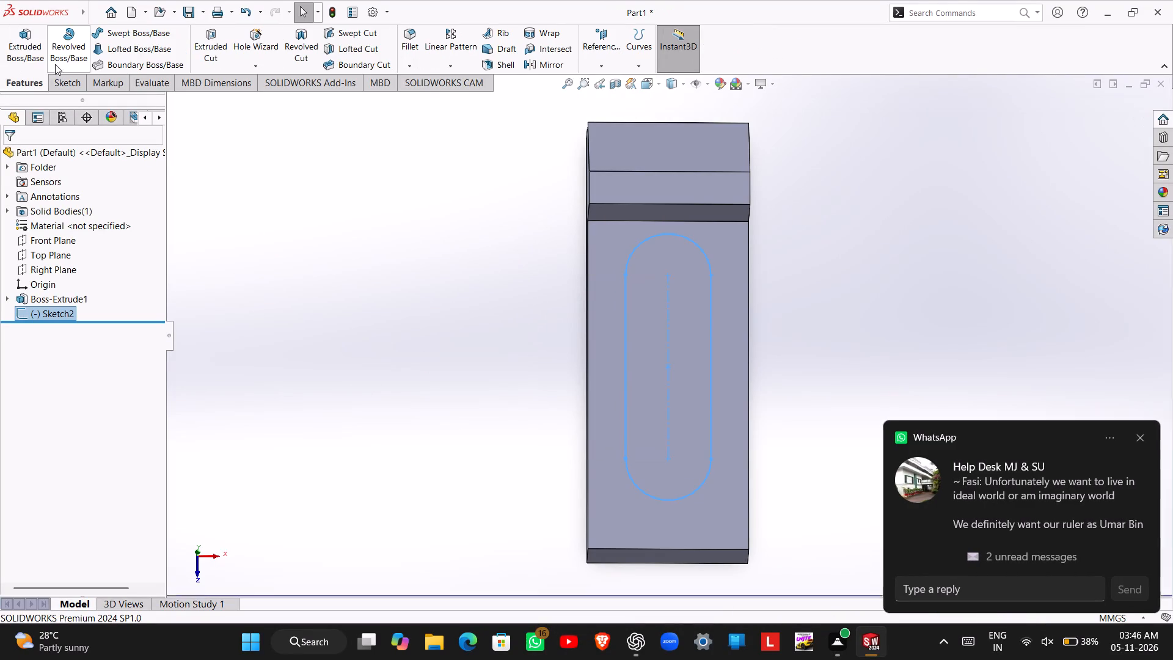
left_click(207, 57)
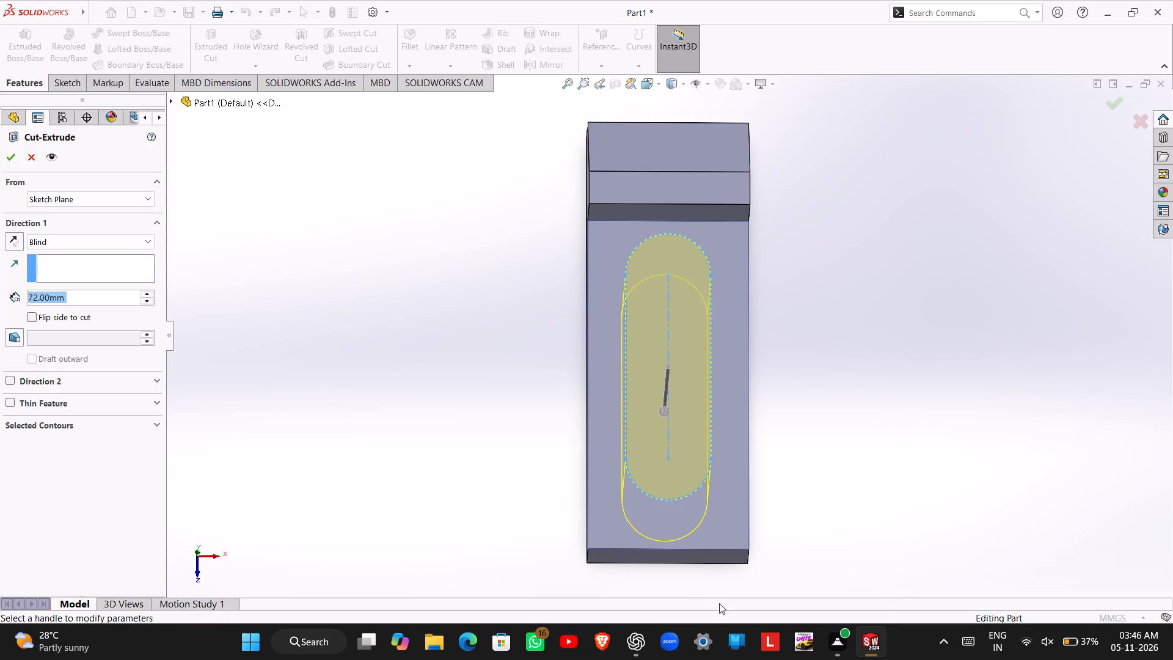
middle_click_drag(825, 532, 711, 478)
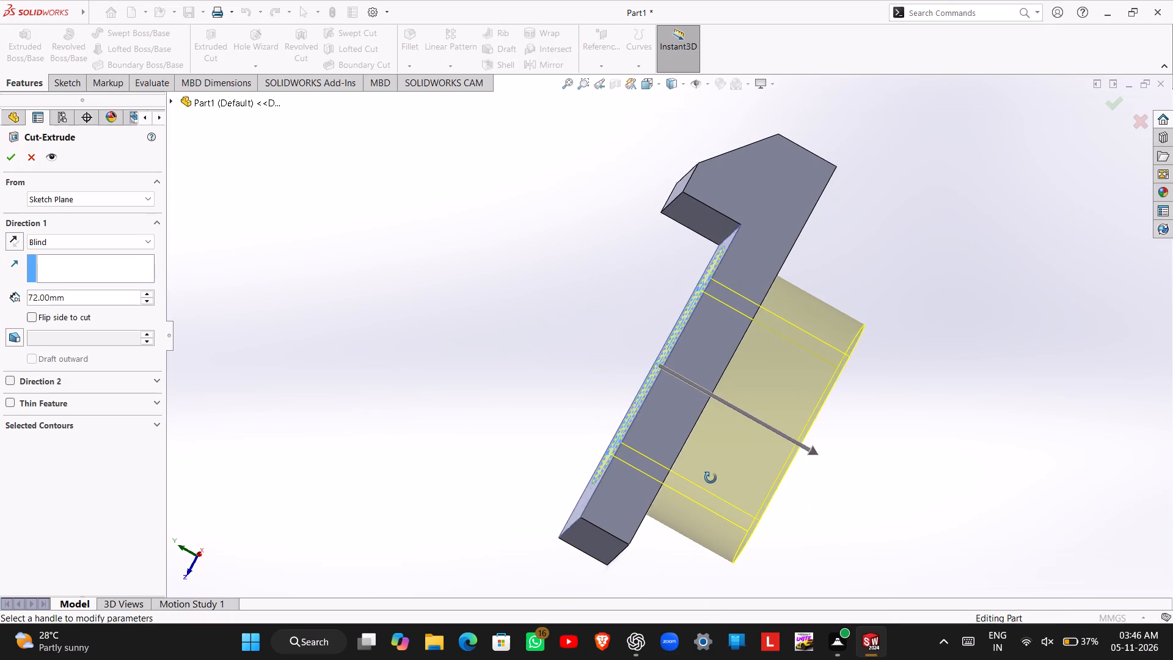
middle_click_drag(711, 478, 717, 483)
double_click(68, 291)
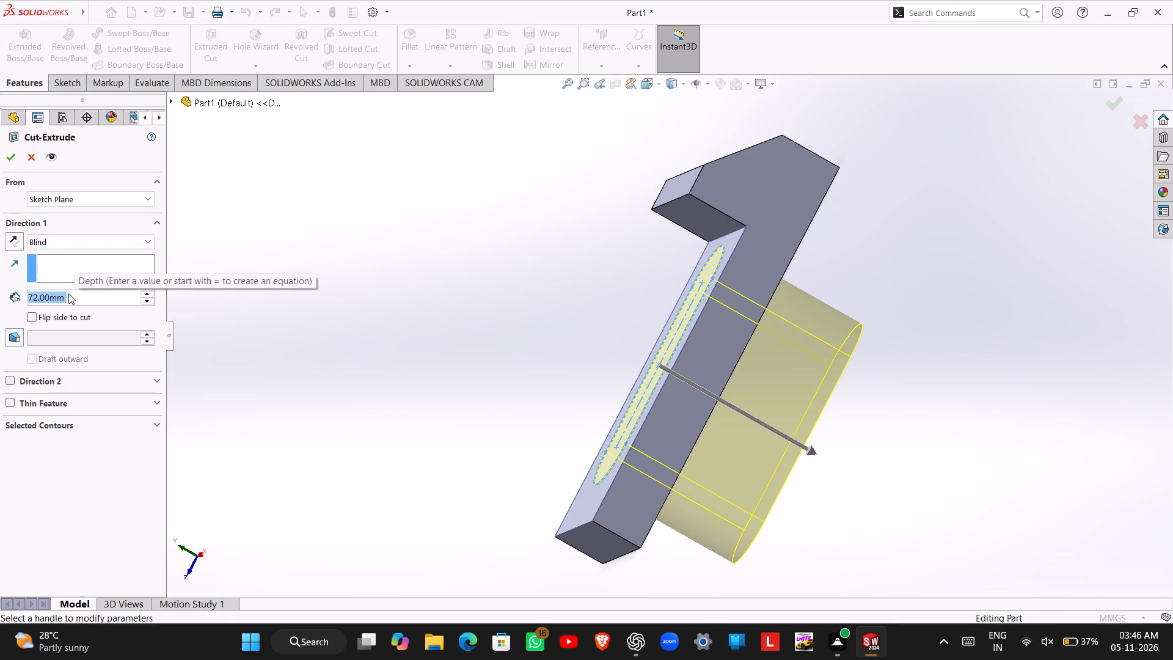
type("13")
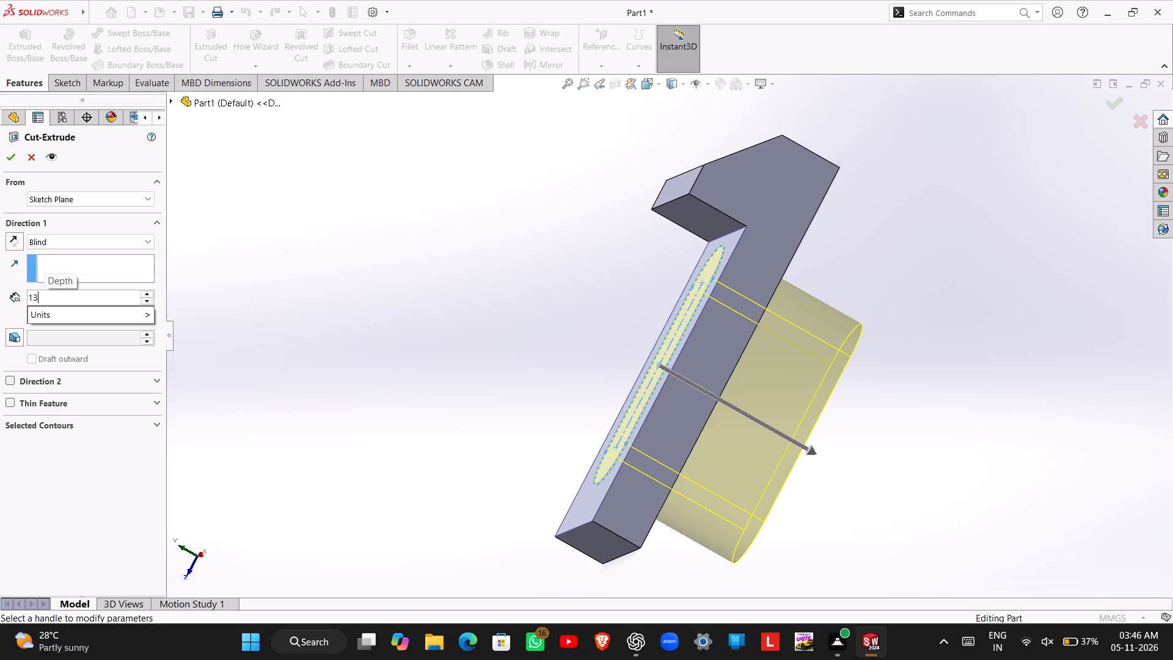
key("Return")
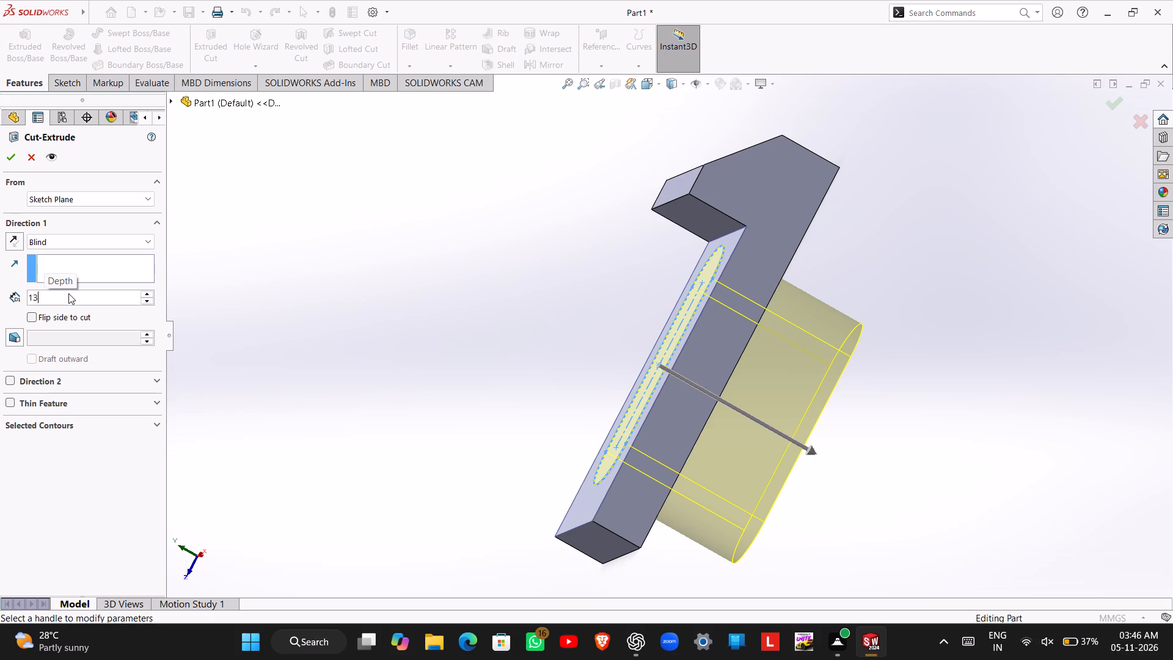
key("Return")
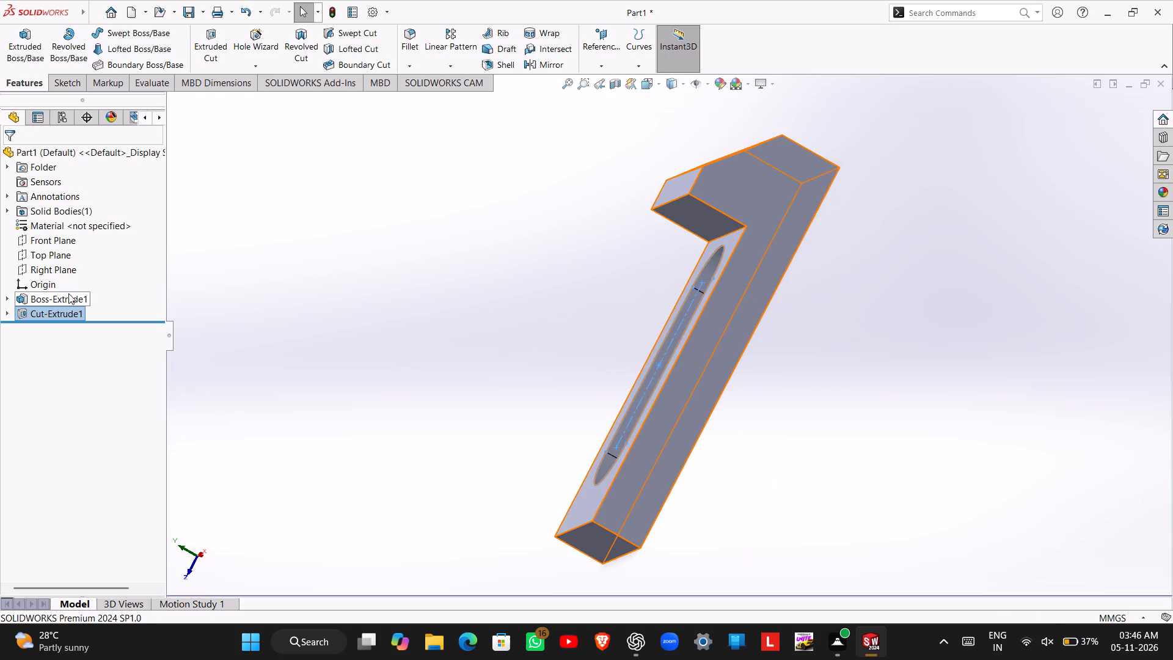
Start a sketch on the block's flat bottom face and set the display style to show hidden lines.
middle_click_drag(806, 403, 809, 404)
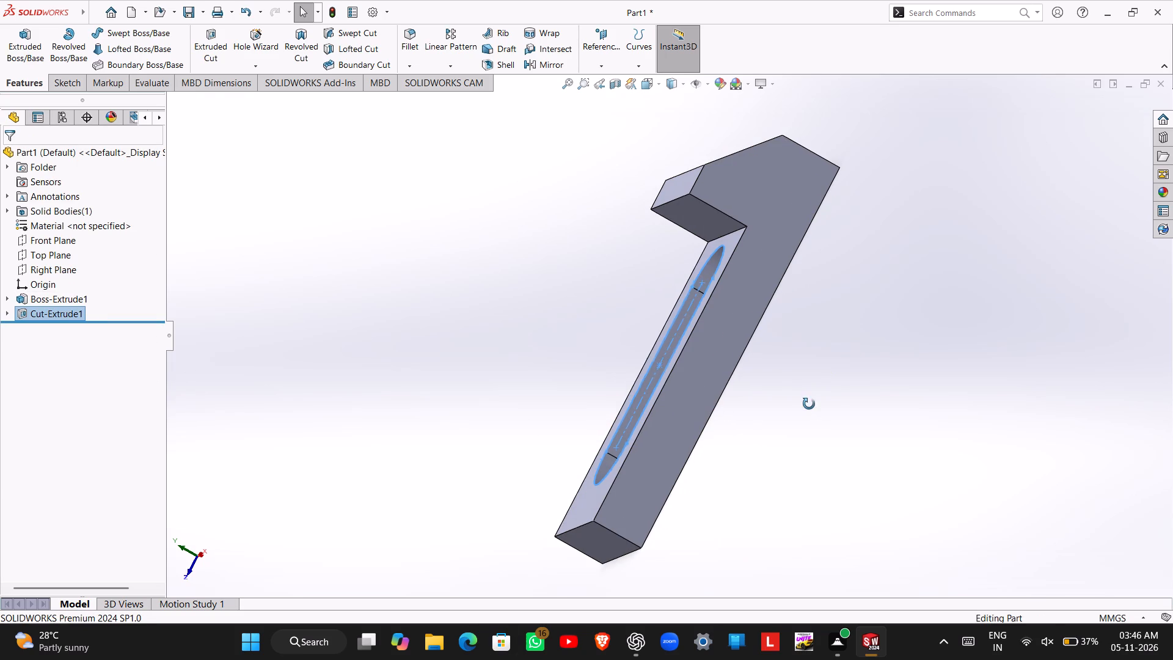
middle_click_drag(809, 404, 882, 455)
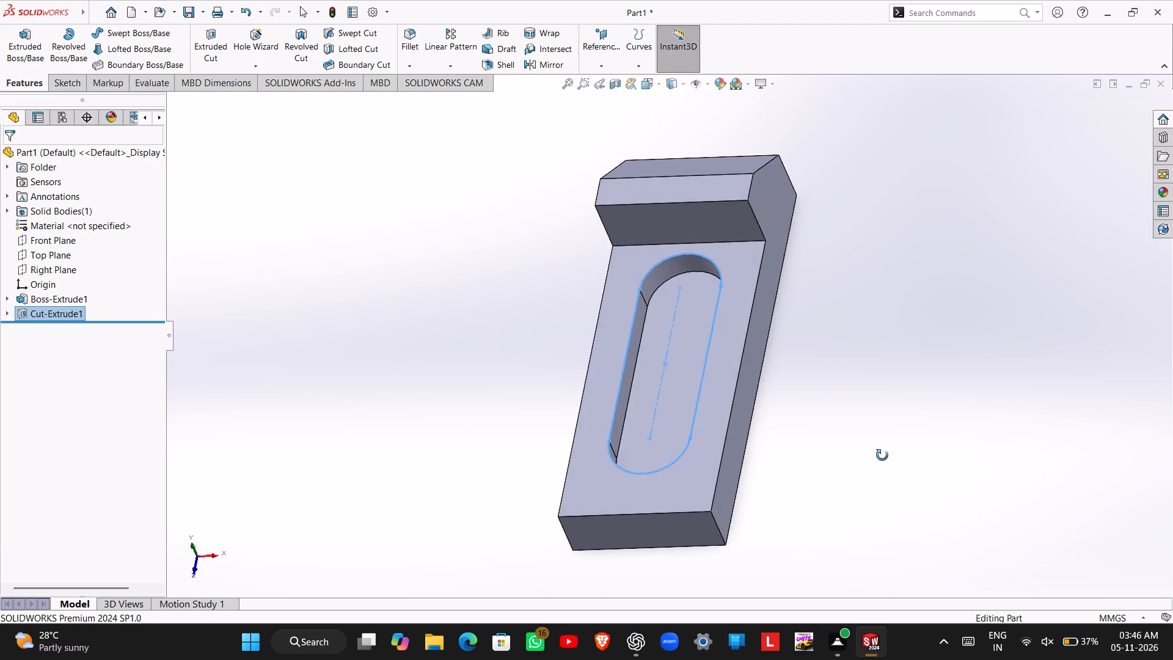
middle_click_drag(882, 455, 715, 235)
left_click(591, 428)
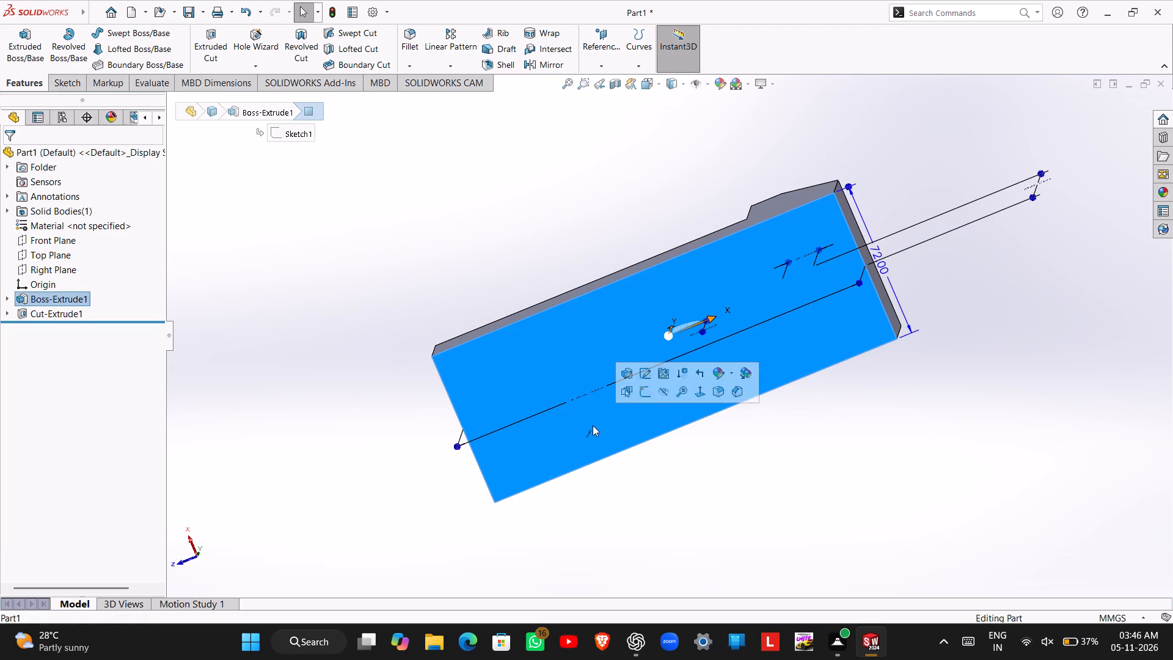
left_click(643, 397)
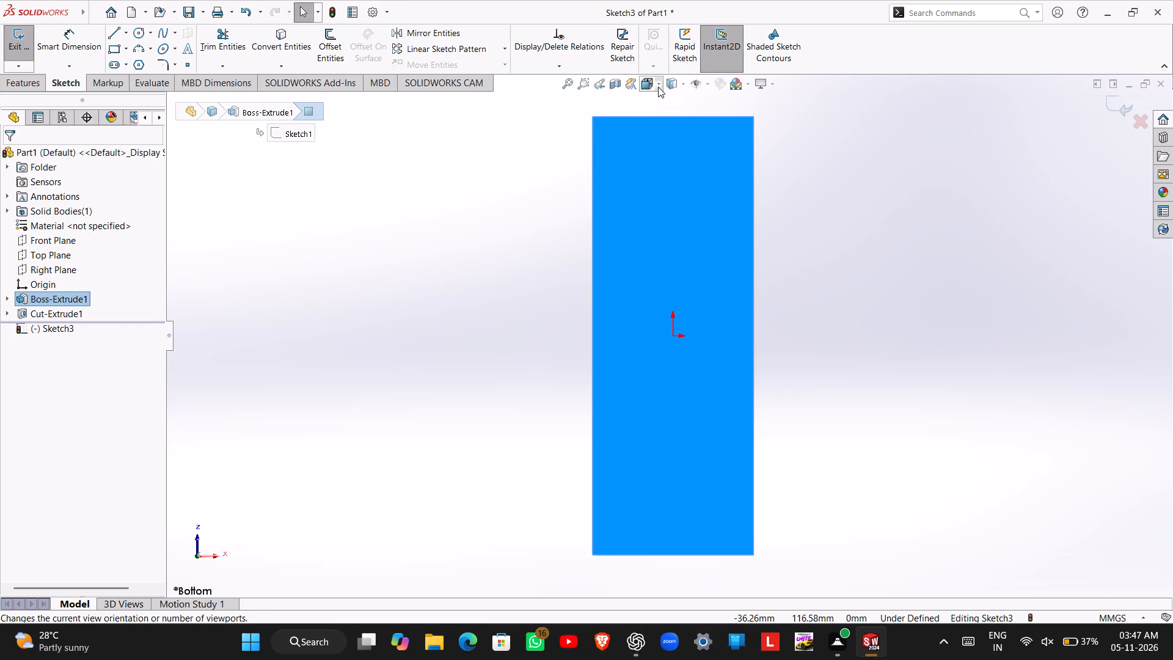
left_click(681, 83)
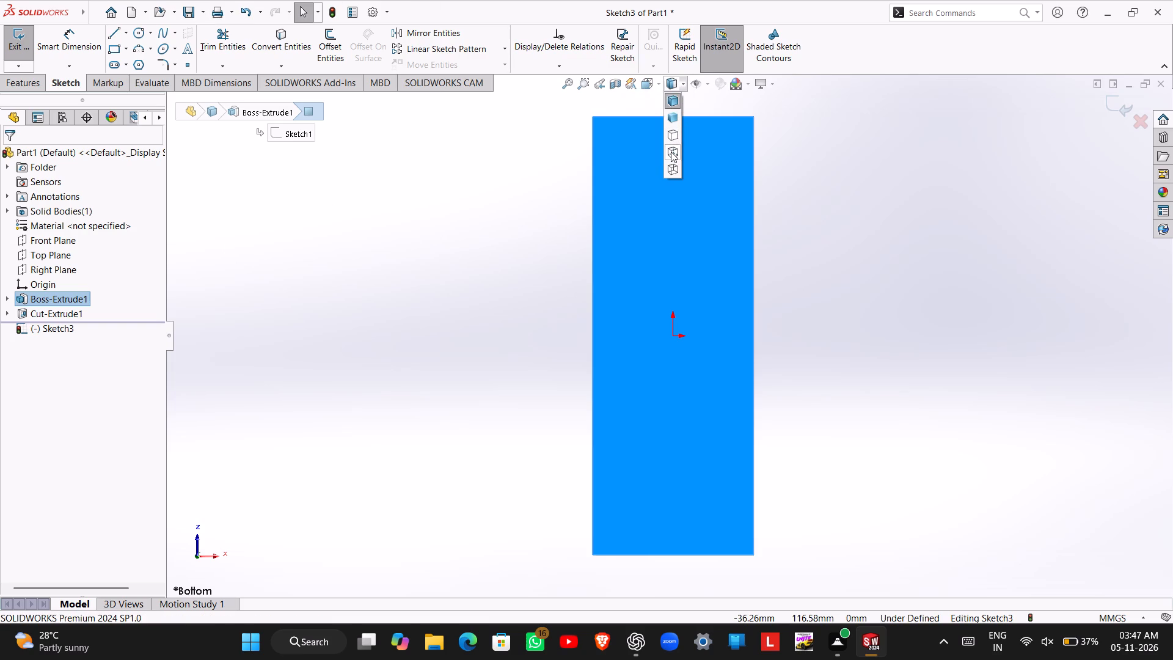
left_click(671, 152)
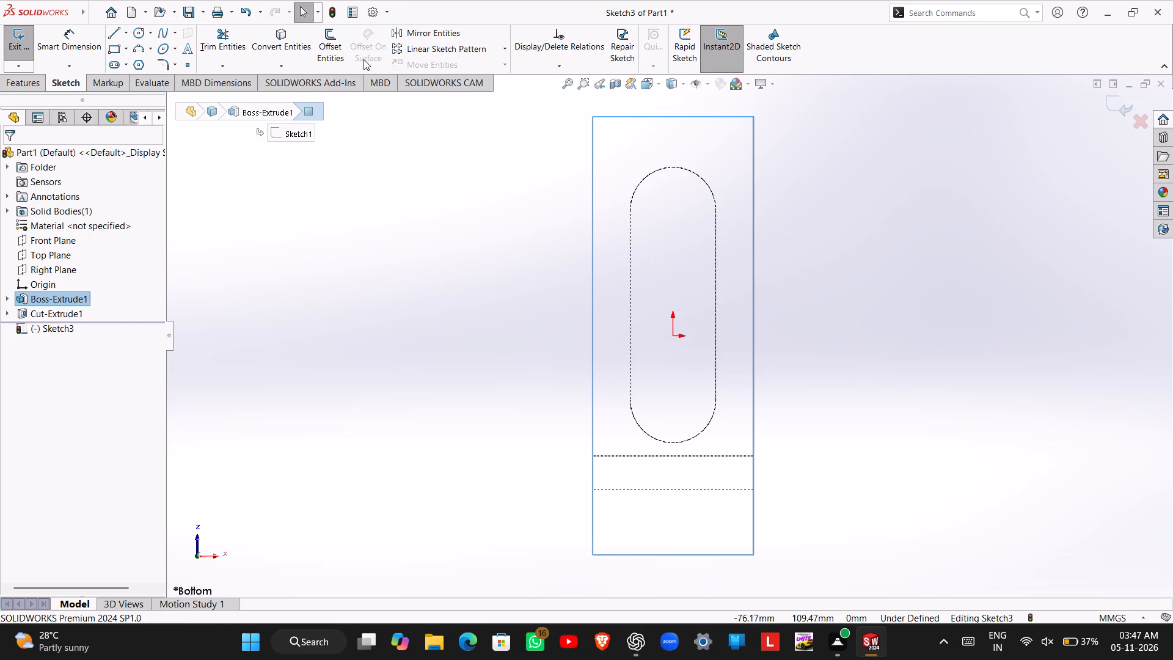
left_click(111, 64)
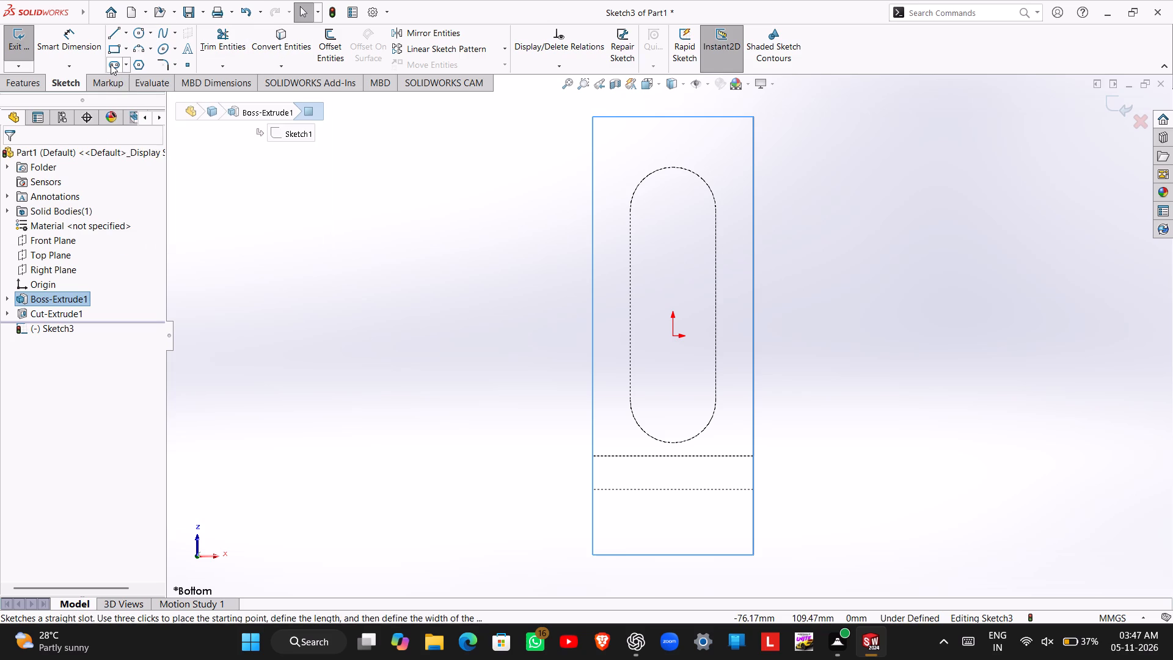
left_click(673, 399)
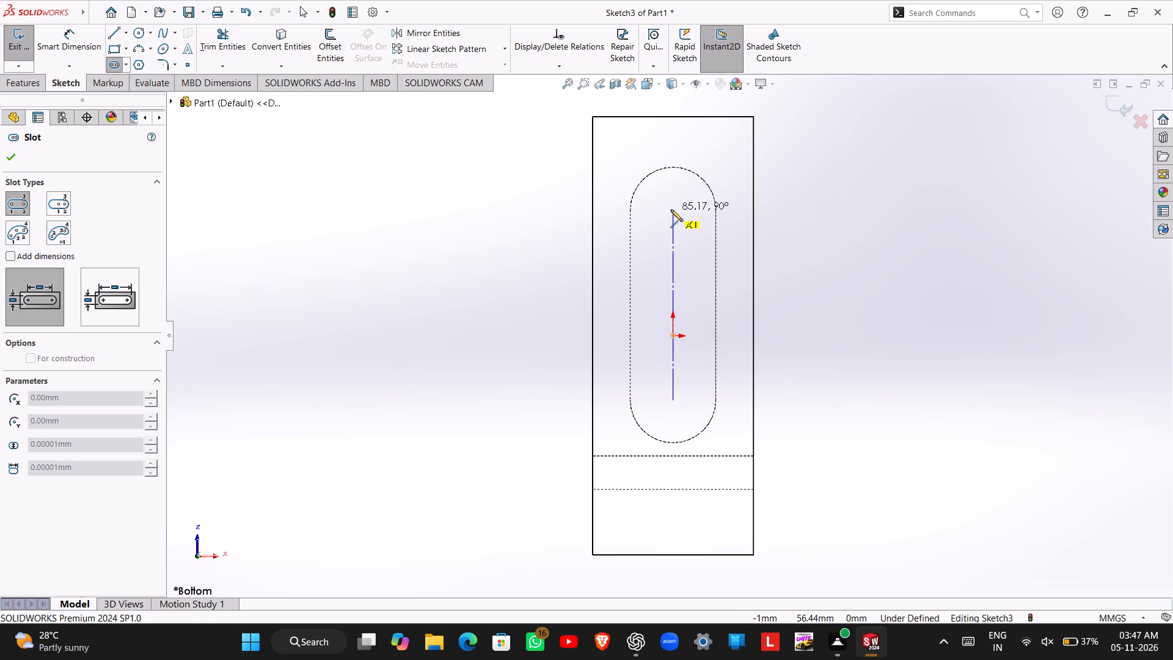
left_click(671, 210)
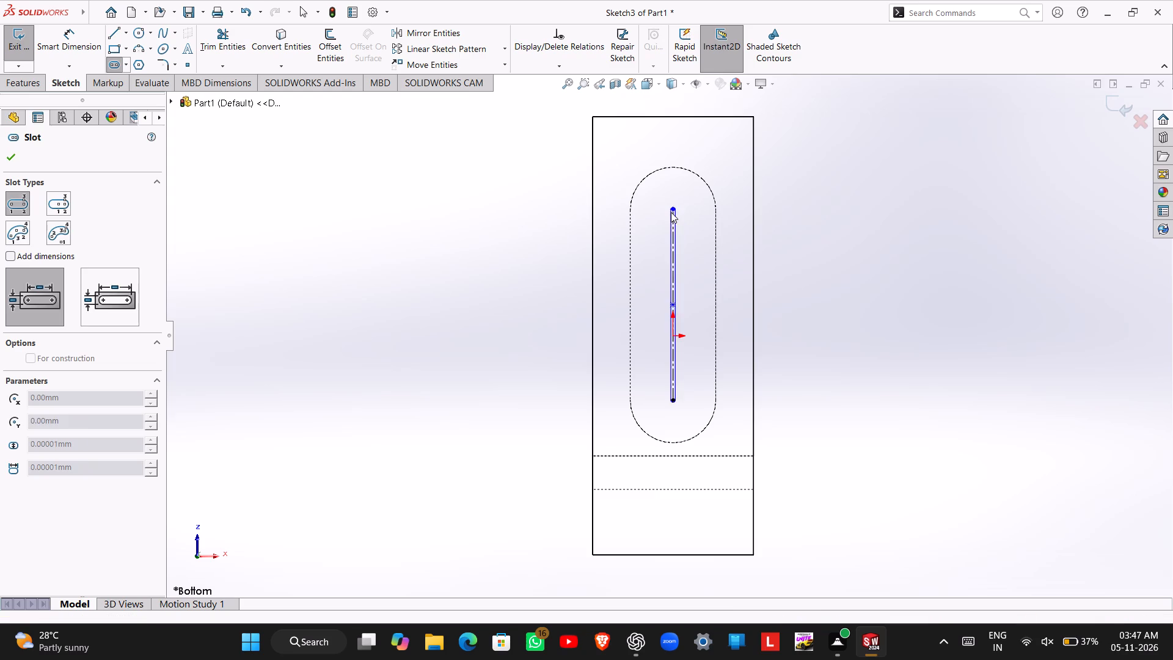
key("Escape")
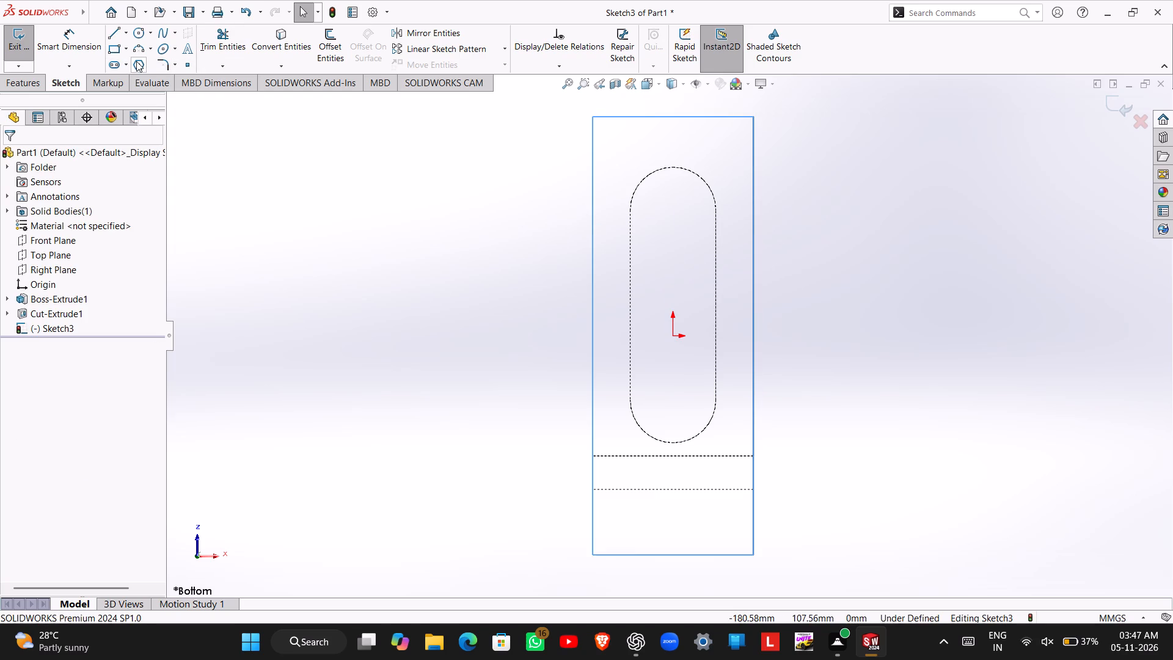
Sketch a straight slot on the bottom face between the existing pocket's arc centres, 85 mm between centres and about 47 mm wide.
left_click(118, 65)
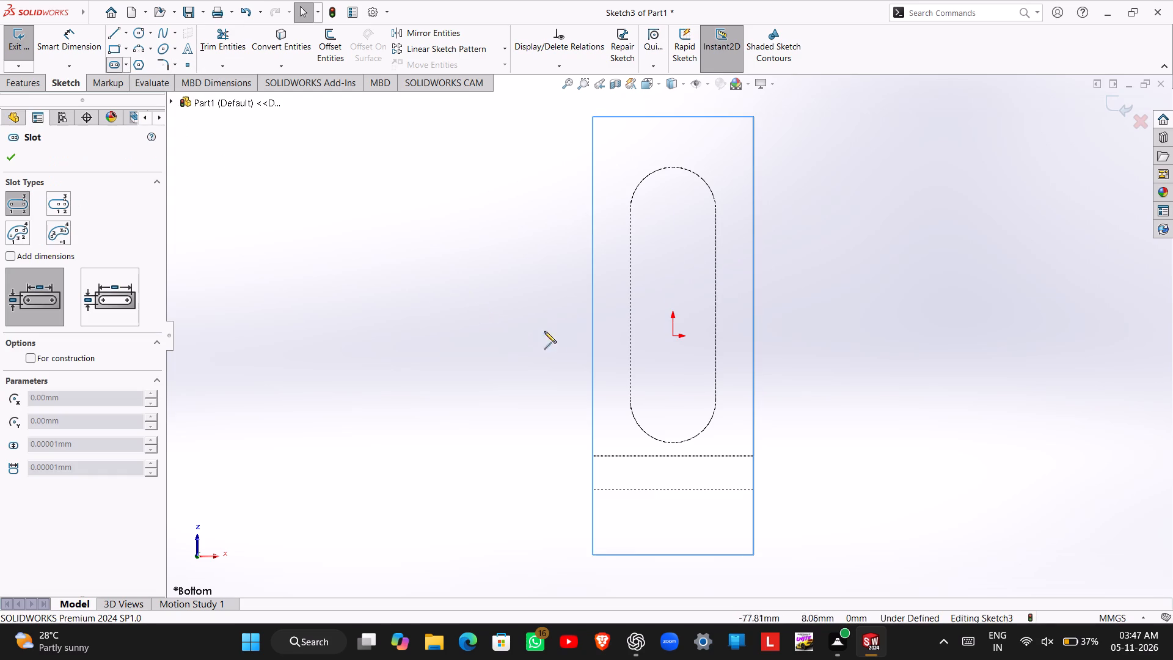
left_click(673, 399)
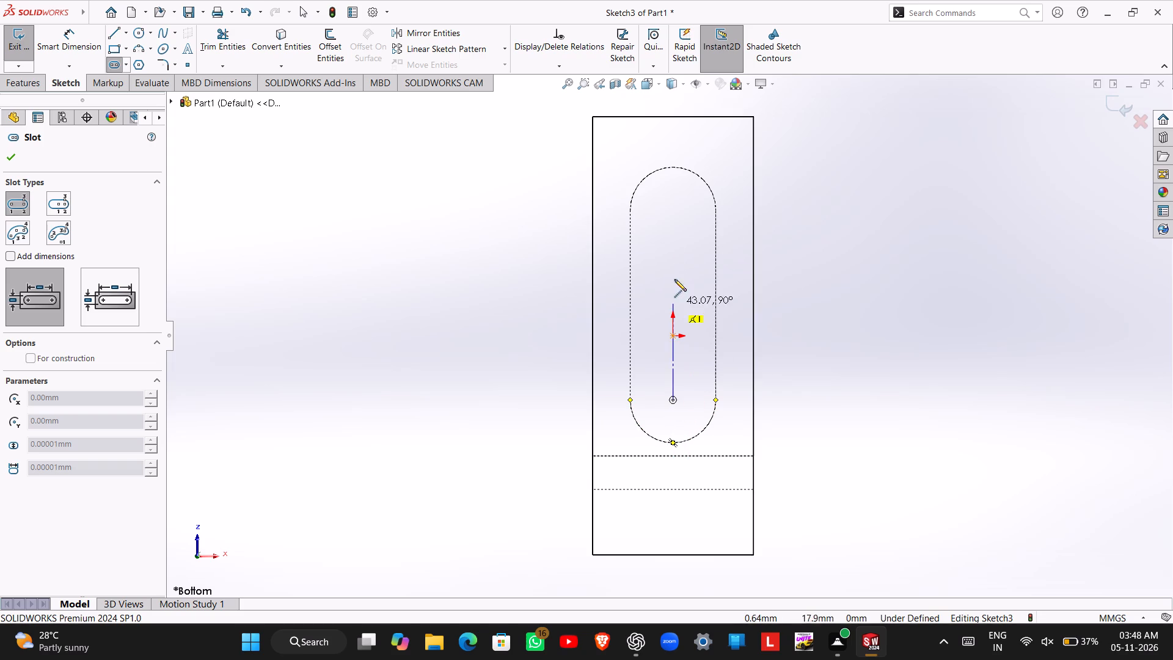
left_click(675, 209)
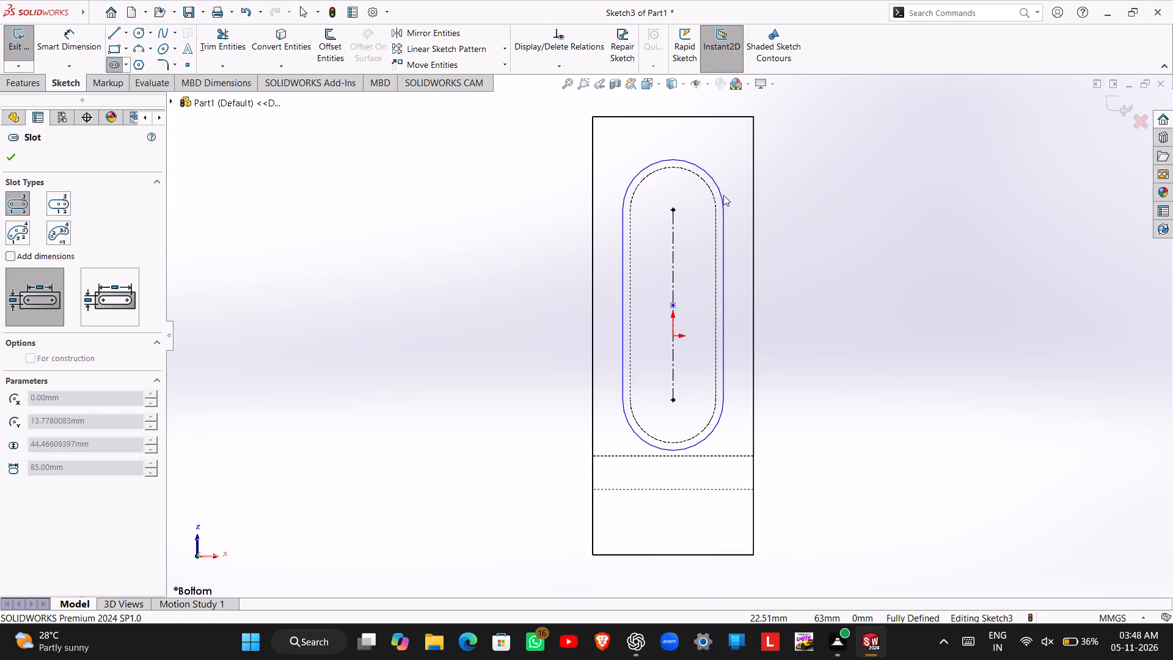
left_click(725, 195)
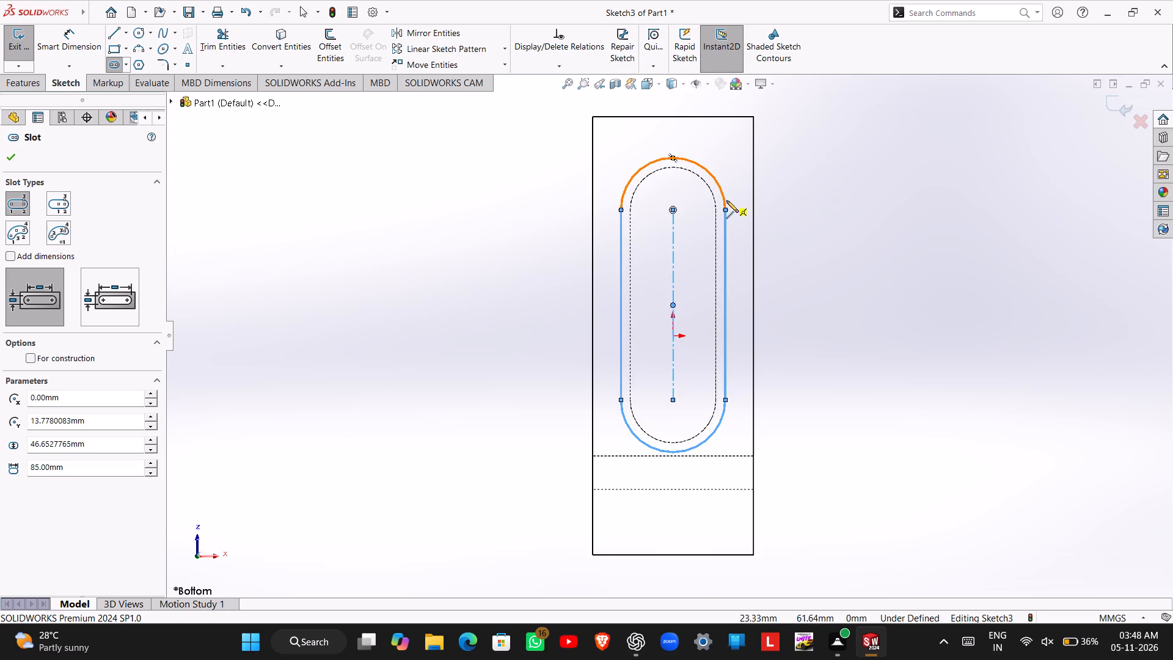
key("Escape")
Dimension the new slot's width between its two straight sides as 26 mm.
right_click_drag(861, 315, 865, 235)
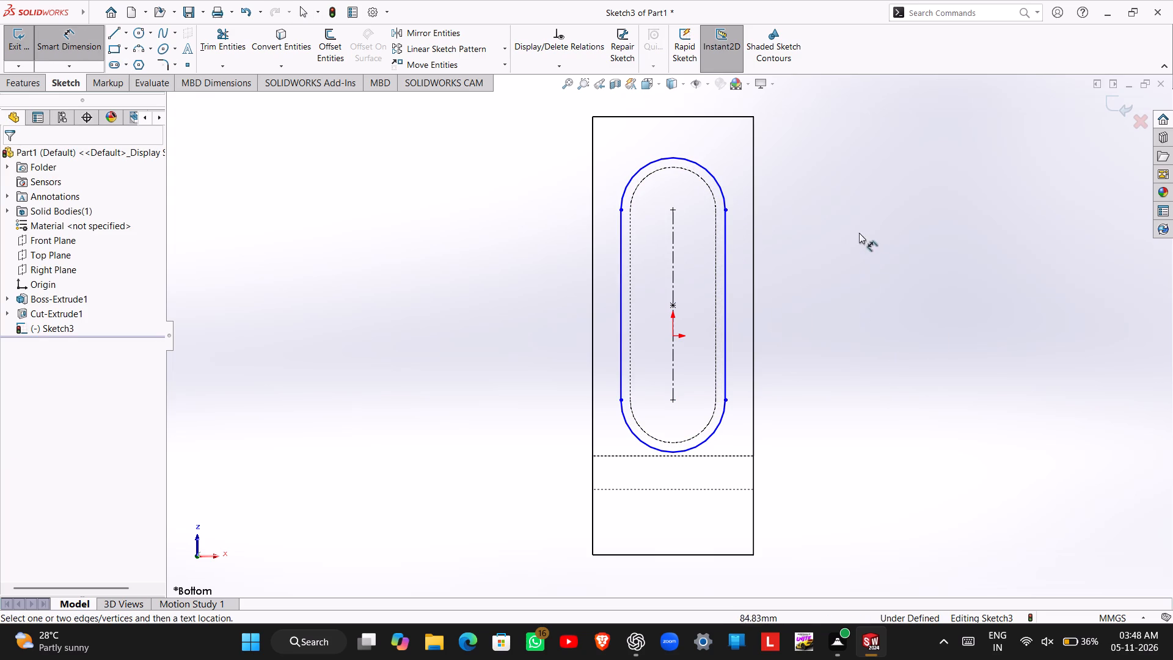
left_click(723, 237)
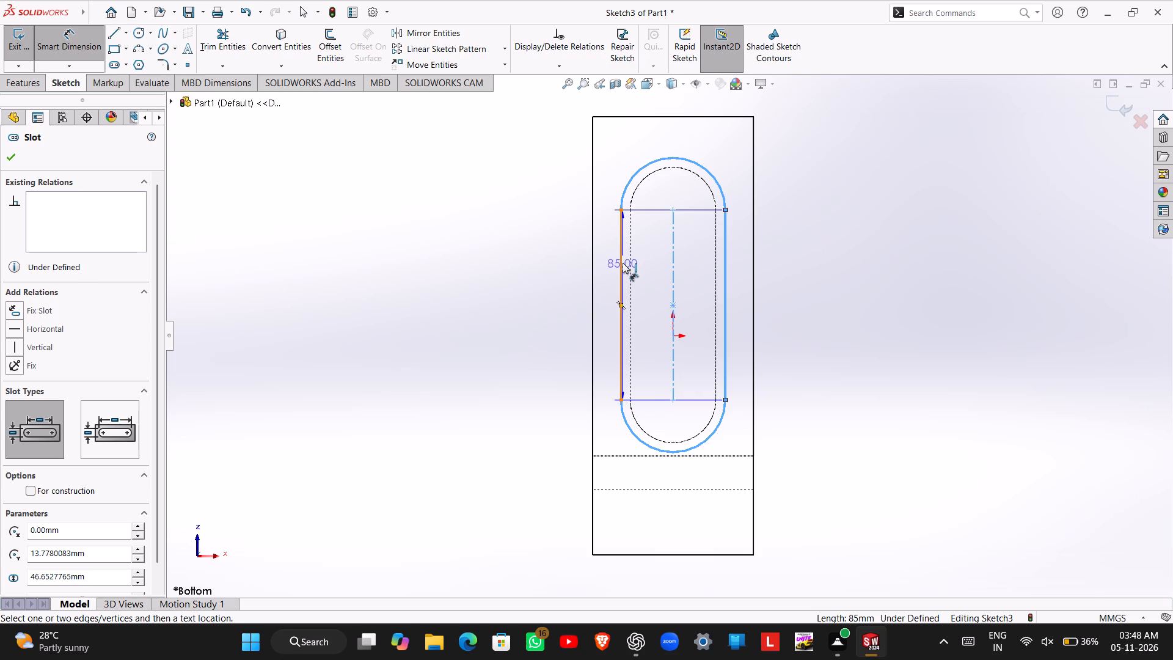
left_click(623, 263)
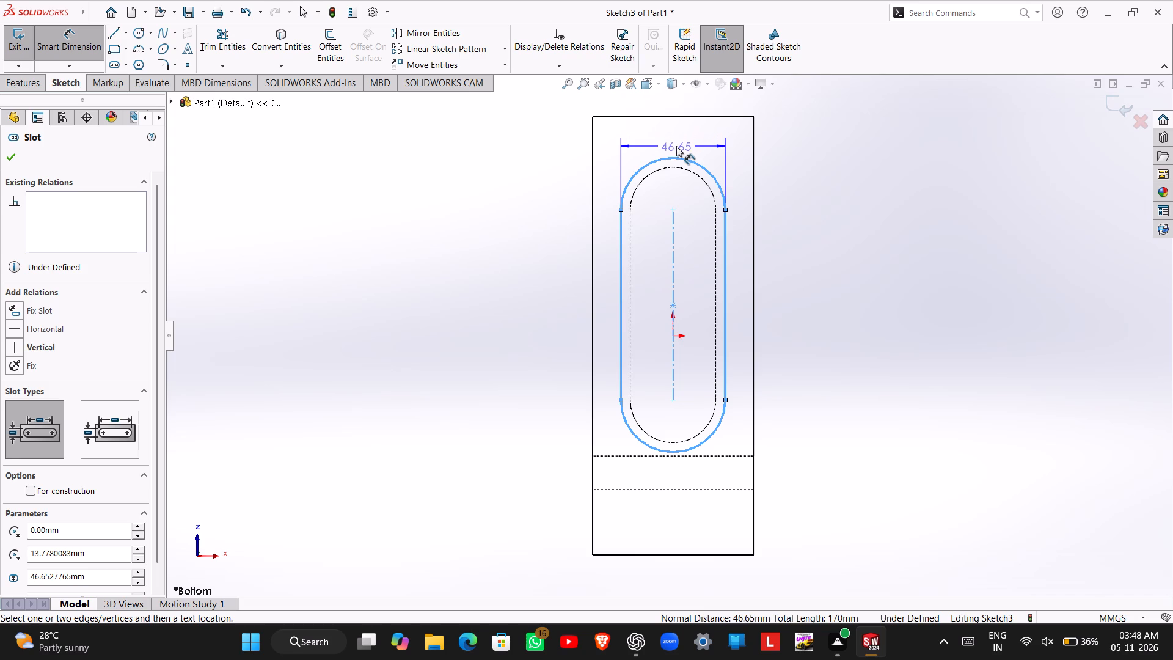
left_click(682, 85)
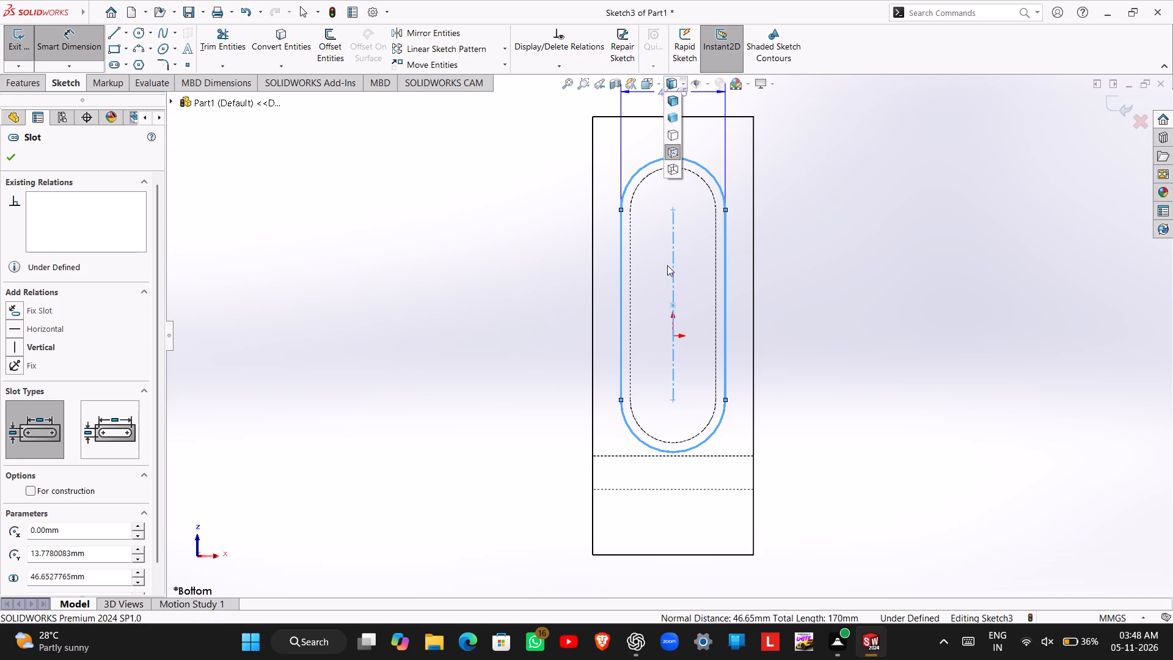
key("Escape")
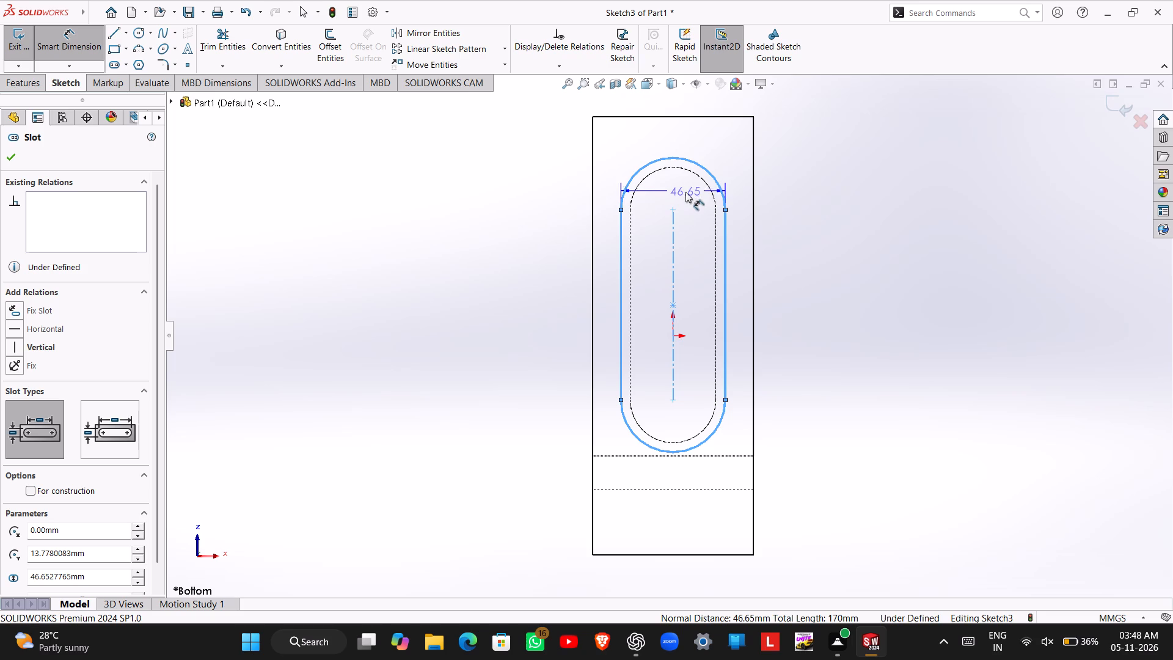
left_click(678, 200)
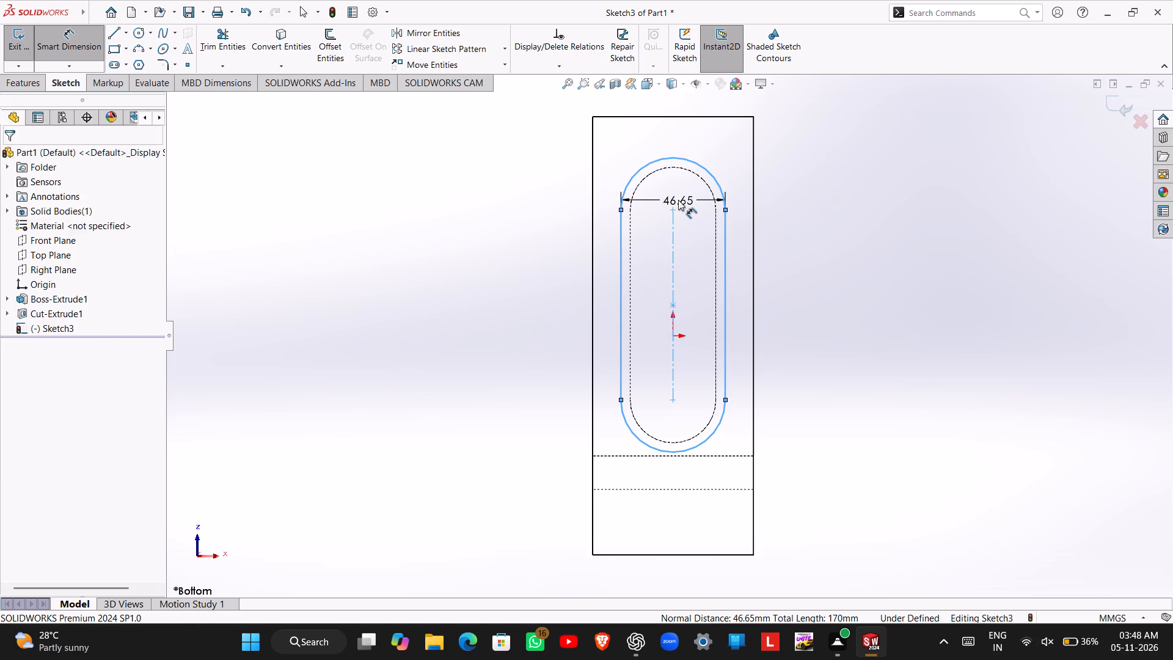
key("2")
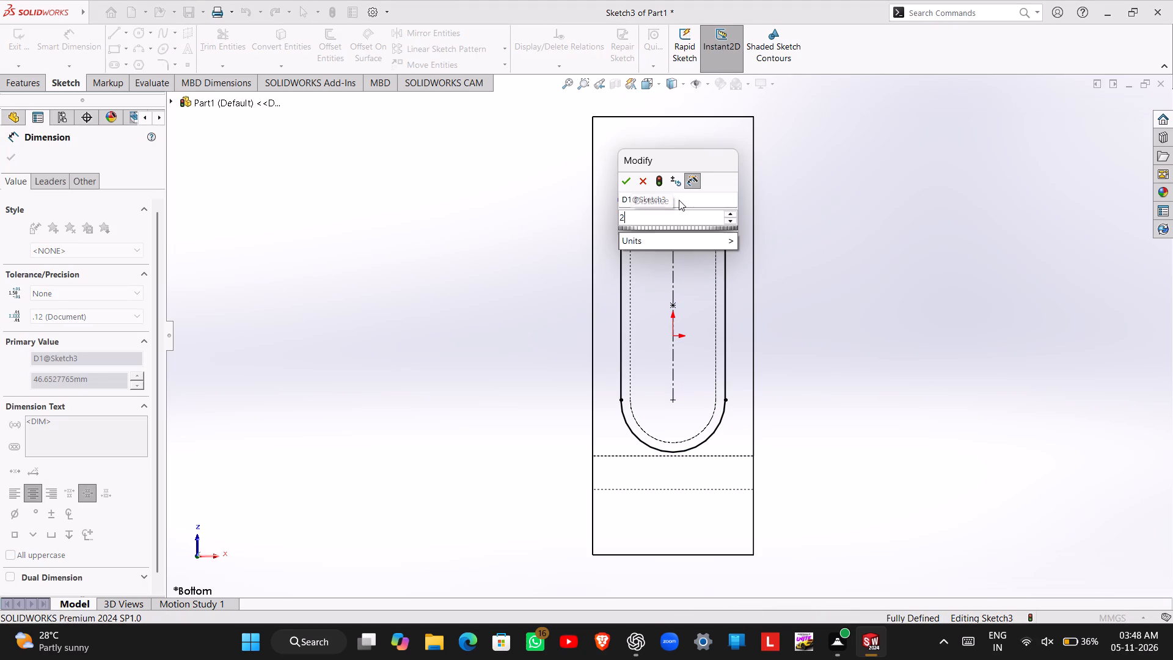
key("6")
key("Return")
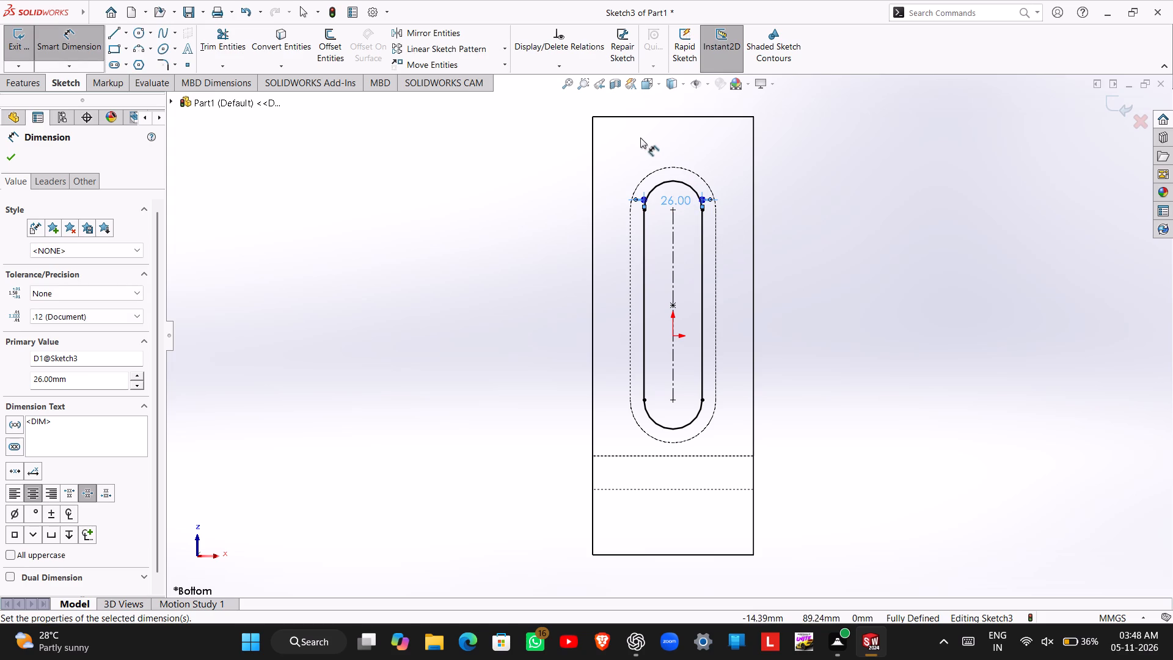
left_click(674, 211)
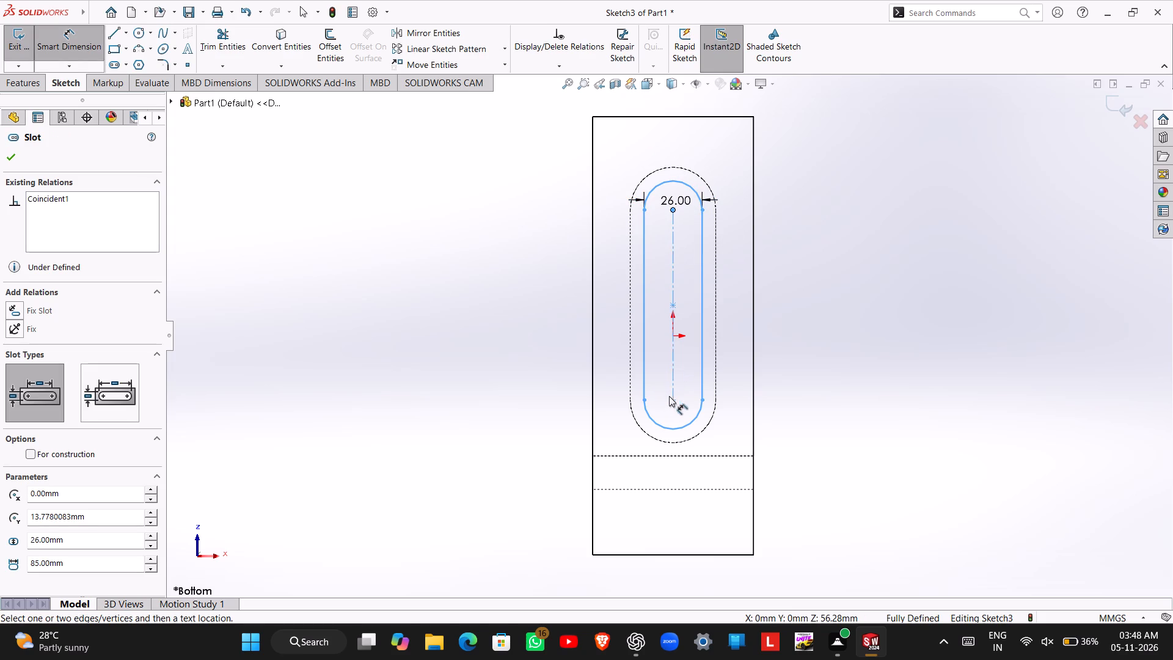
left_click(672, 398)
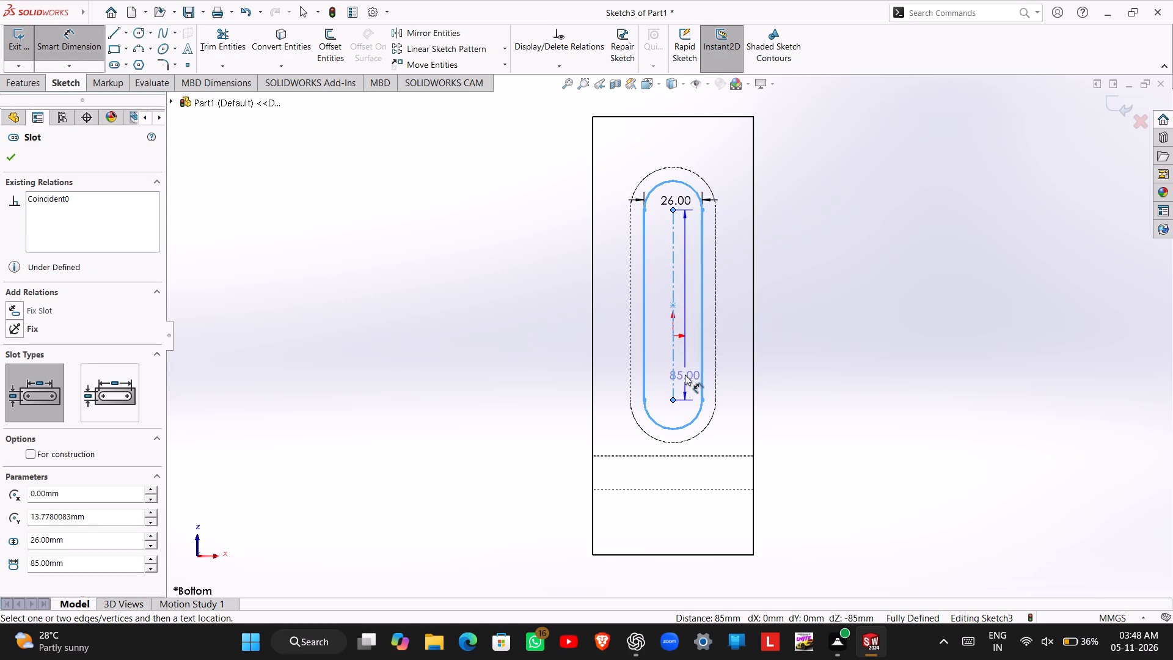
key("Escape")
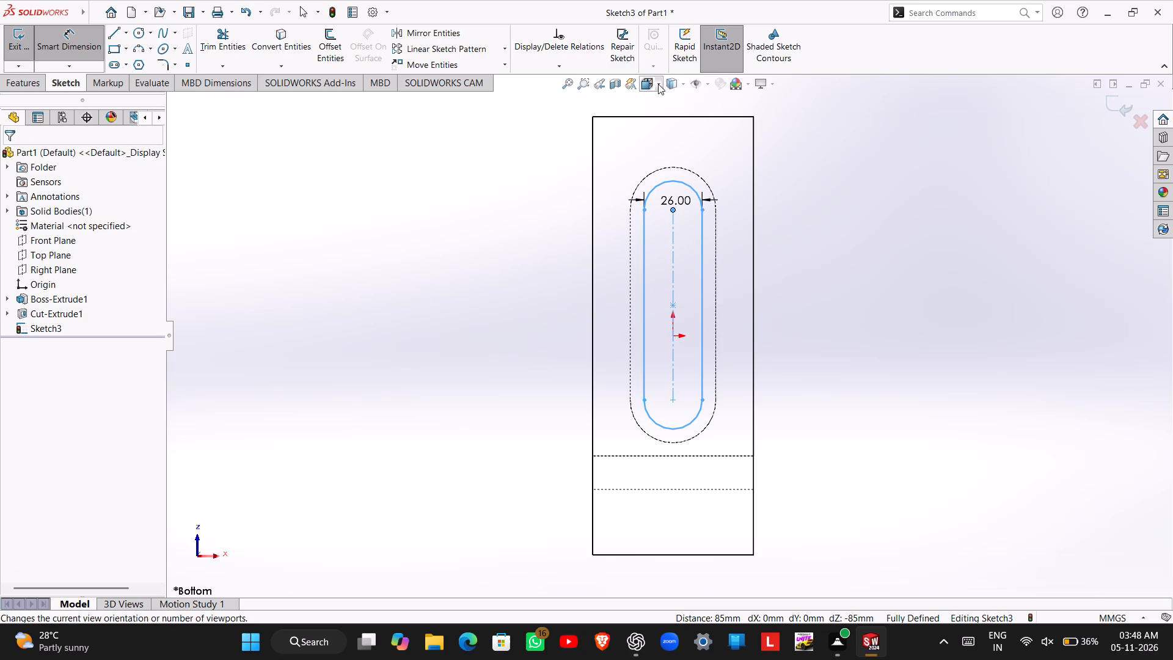
Switch the display style back to Shaded With Edges.
left_click(682, 83)
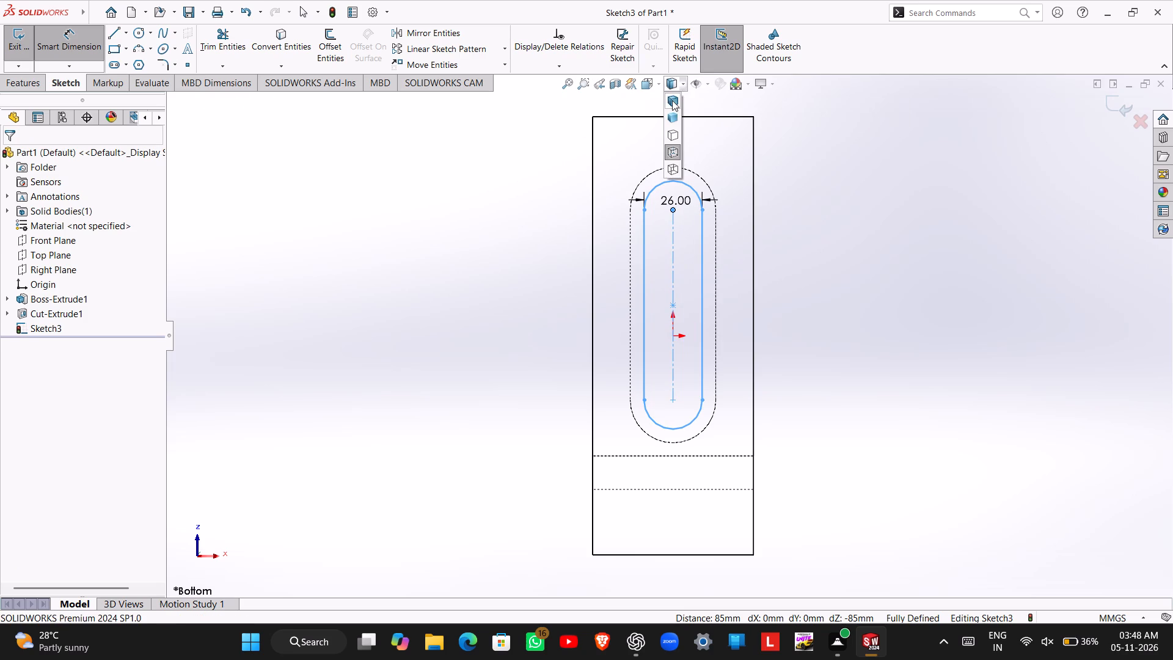
left_click(672, 100)
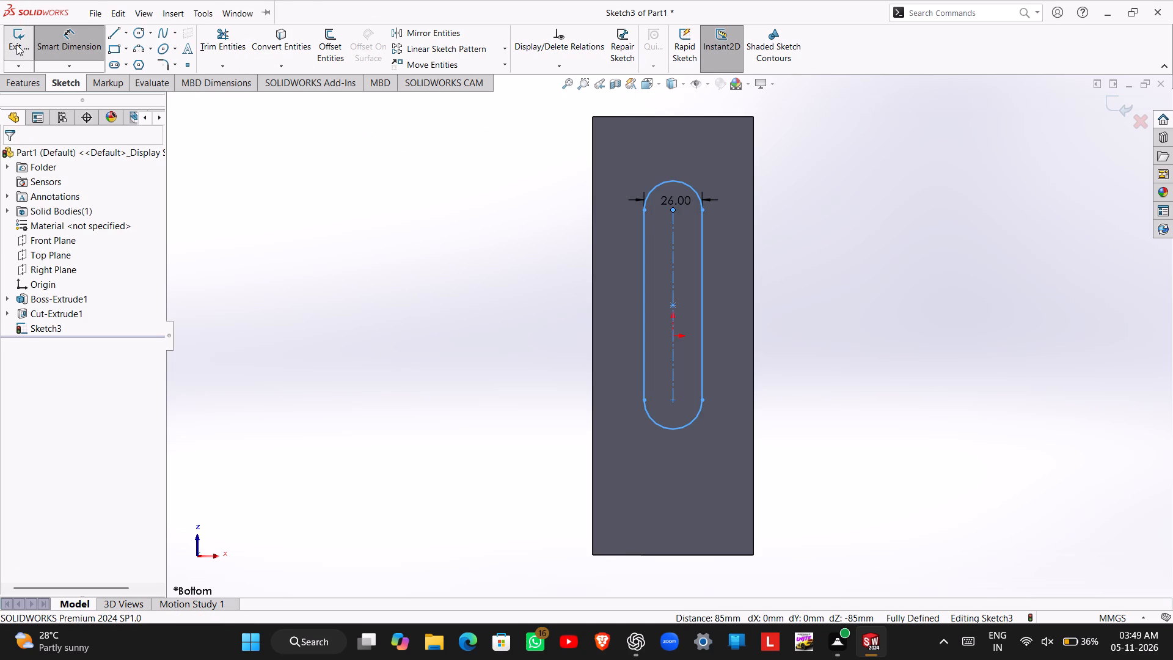
Extrude-cut the 26 mm wide slot sketch from the bottom face as a blind cut 12 mm deep.
left_click(19, 42)
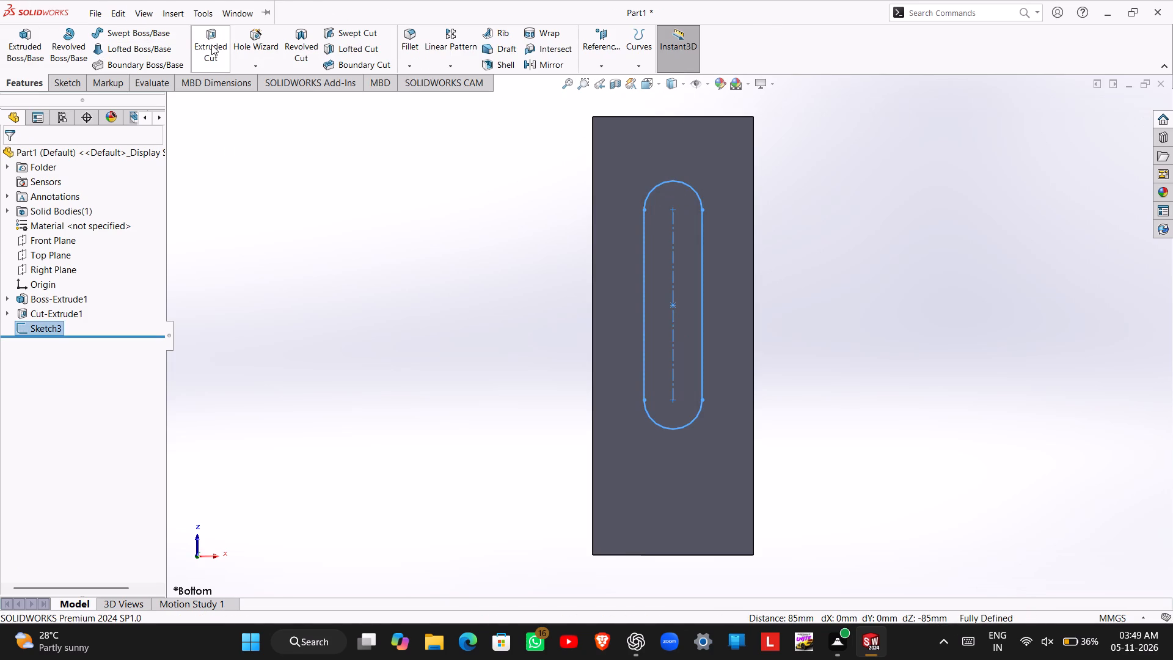
left_click(211, 45)
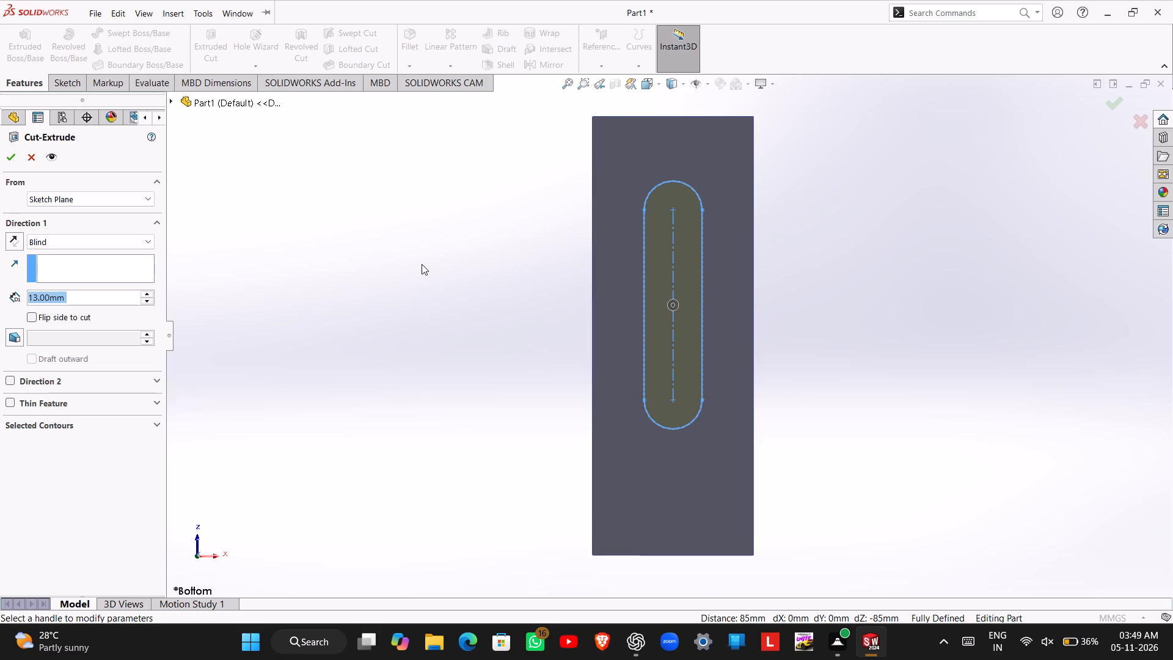
type("12")
key("Return")
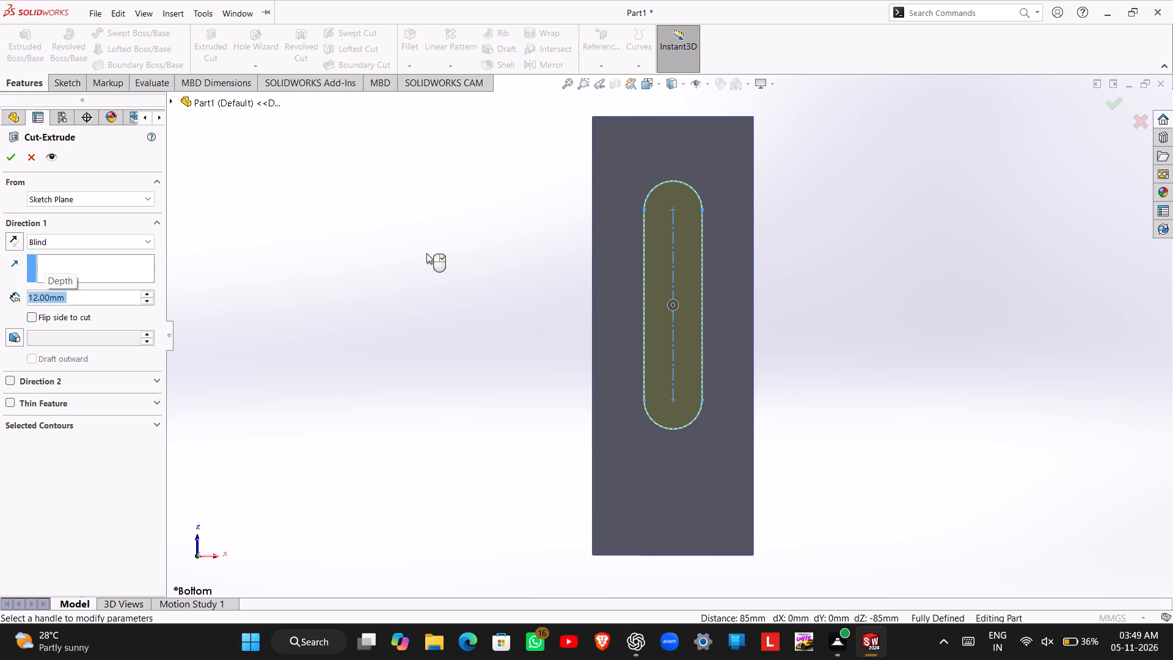
middle_click_drag(776, 280, 681, 521)
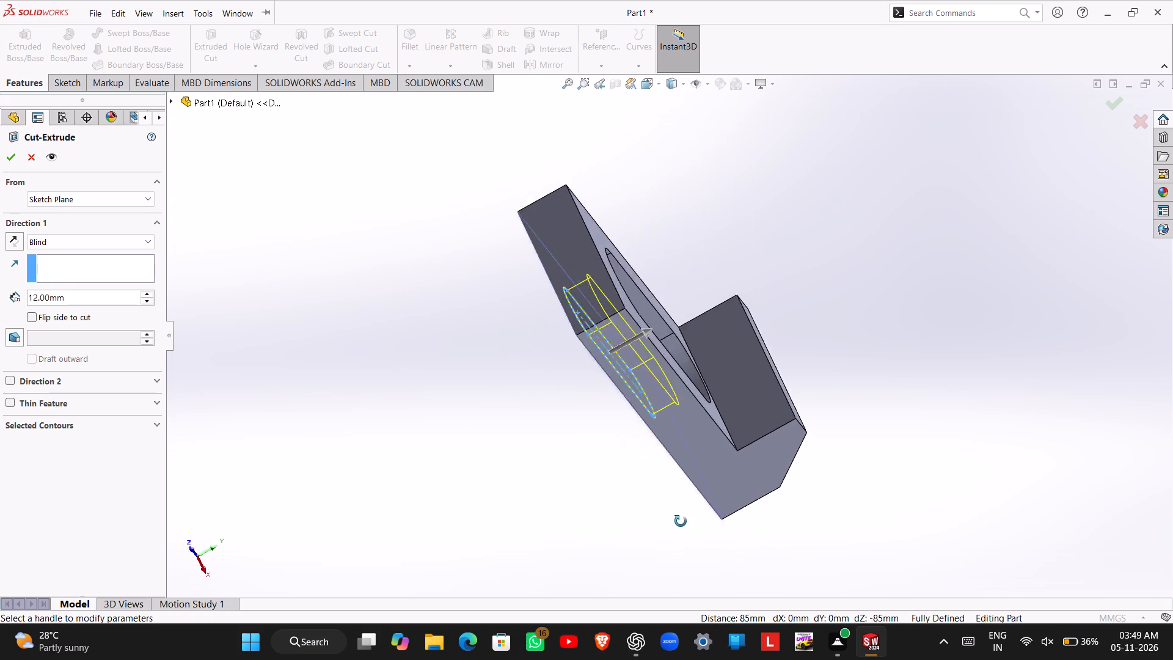
middle_click_drag(681, 521, 682, 526)
middle_click_drag(668, 355, 611, 431)
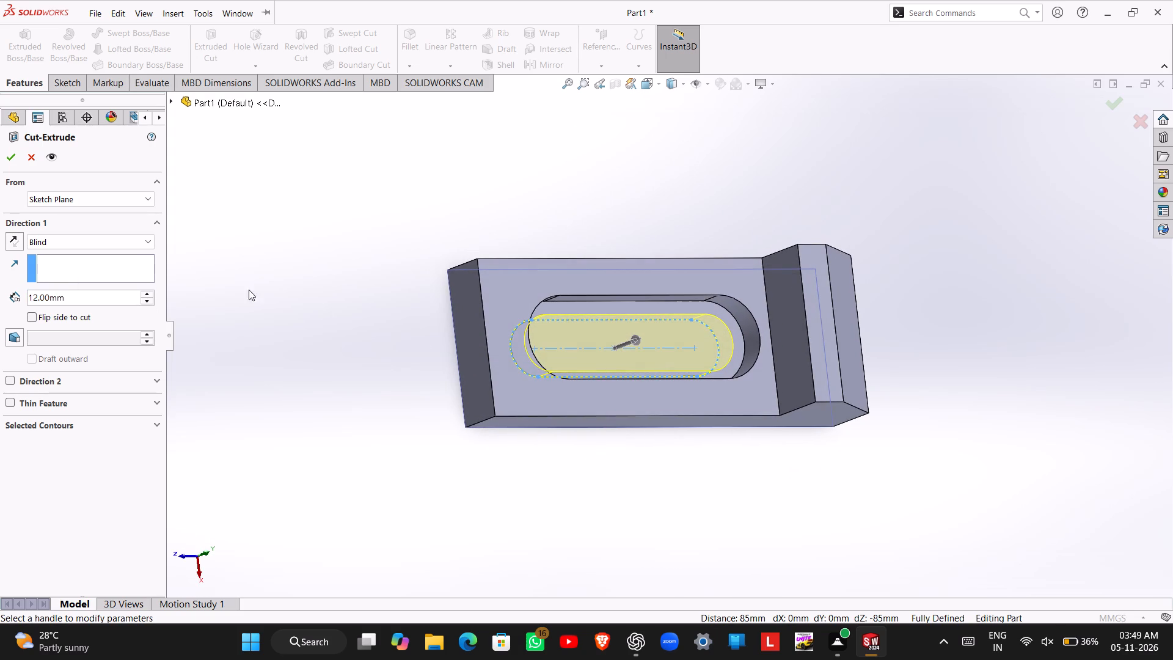
left_click(9, 159)
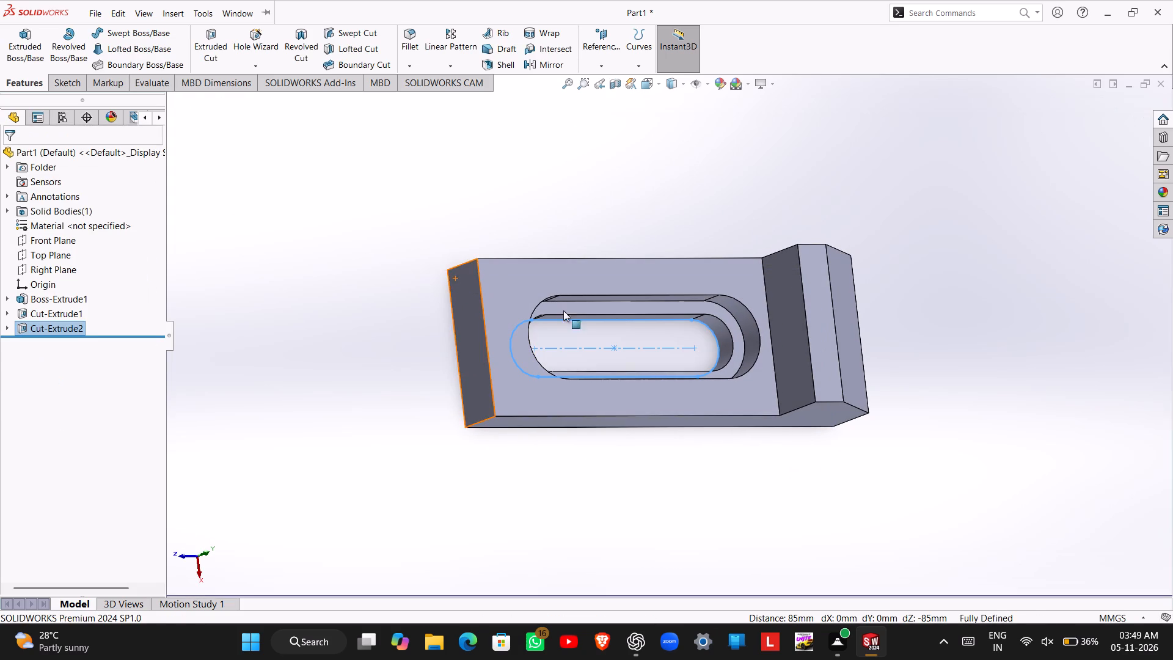
Edit the upper pocket's slot sketch, dimension the width between its straight sides as 14 mm, and exit the sketch.
middle_click_drag(696, 371, 656, 386)
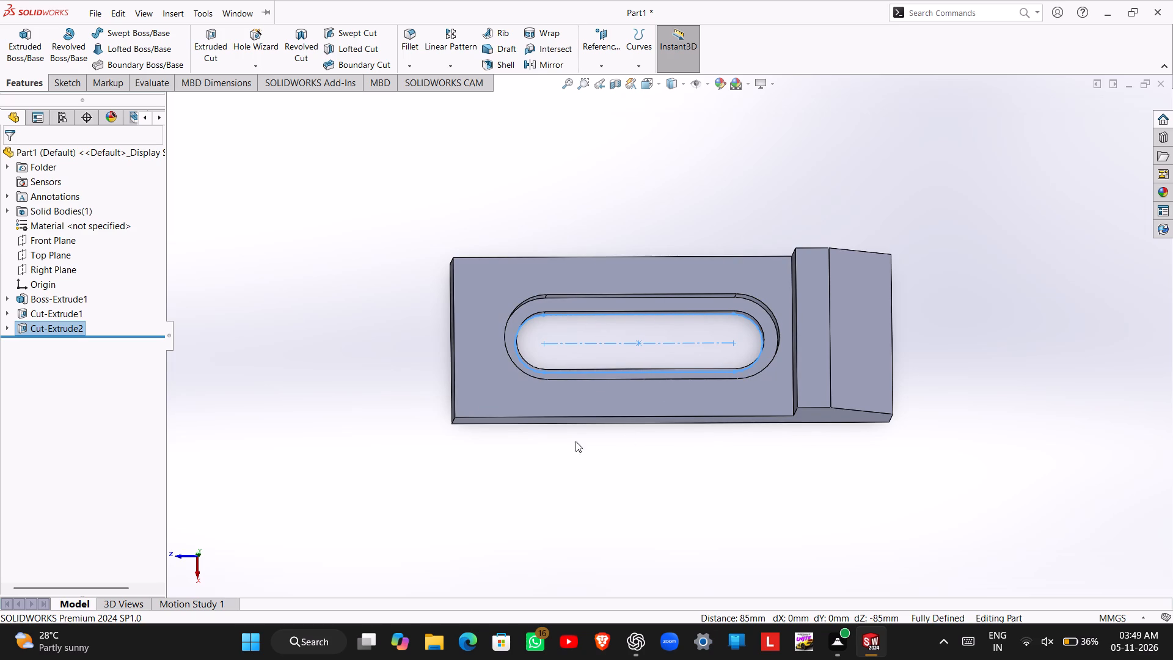
left_click(48, 312)
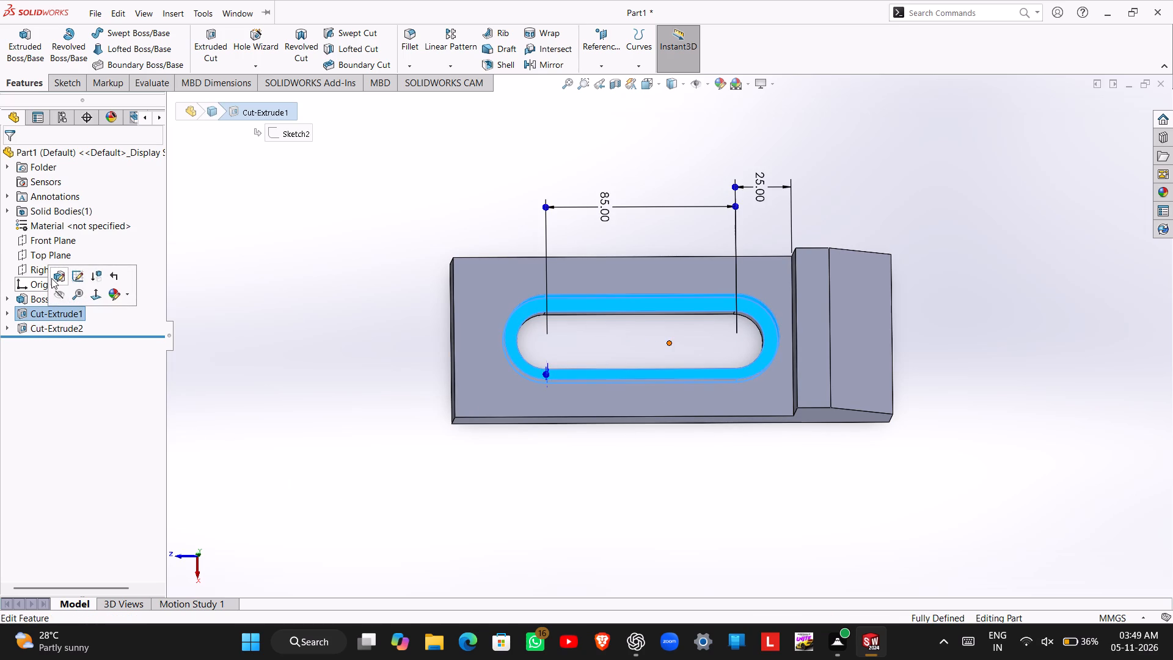
left_click(83, 279)
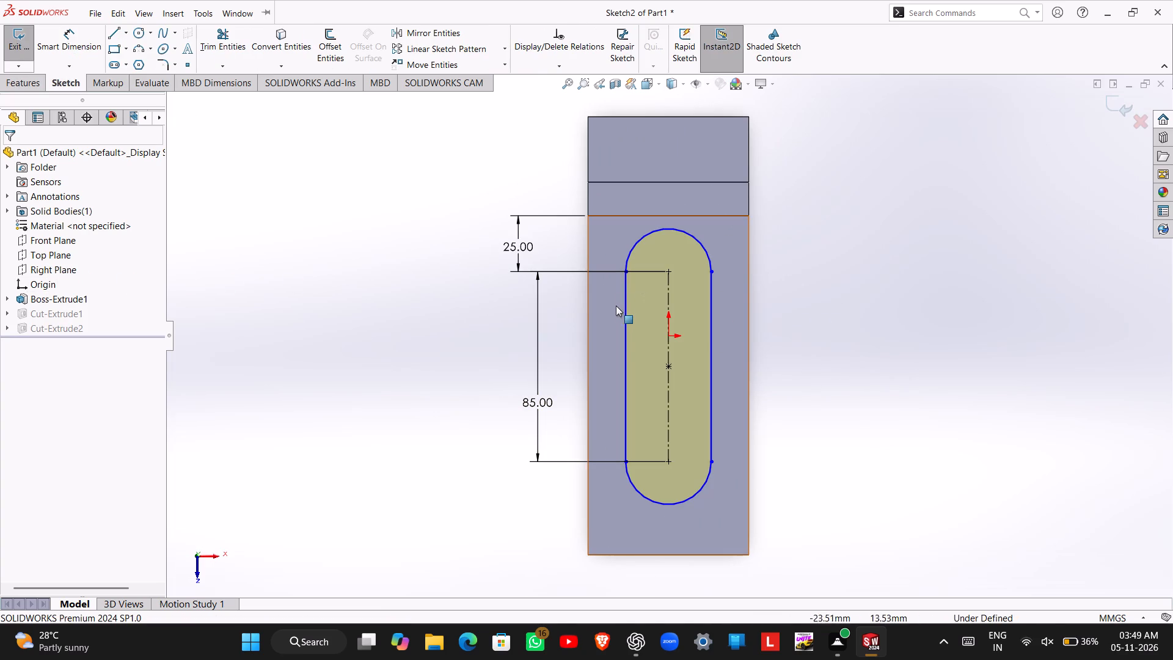
right_click_drag(467, 355, 451, 278)
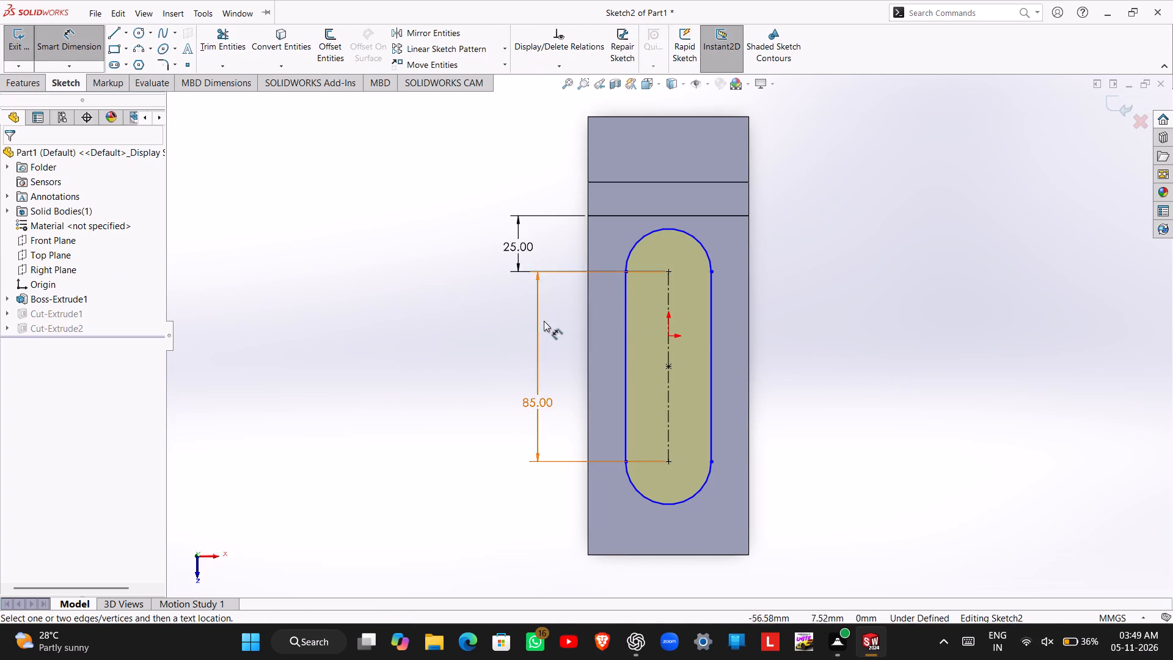
left_click(626, 354)
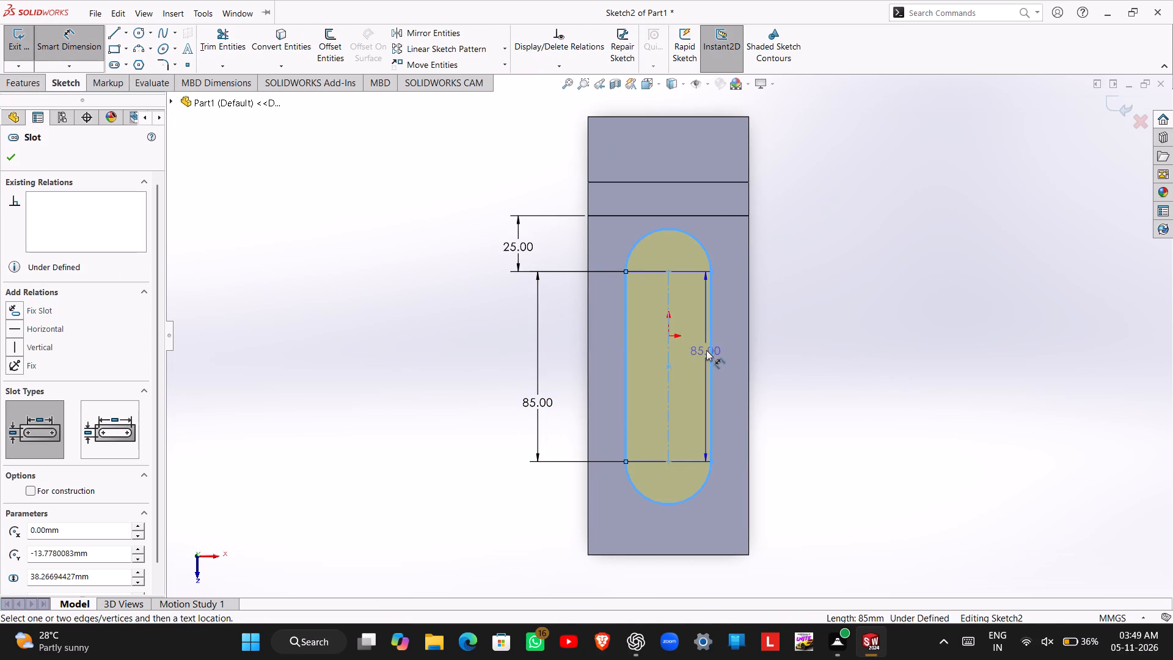
left_click(712, 352)
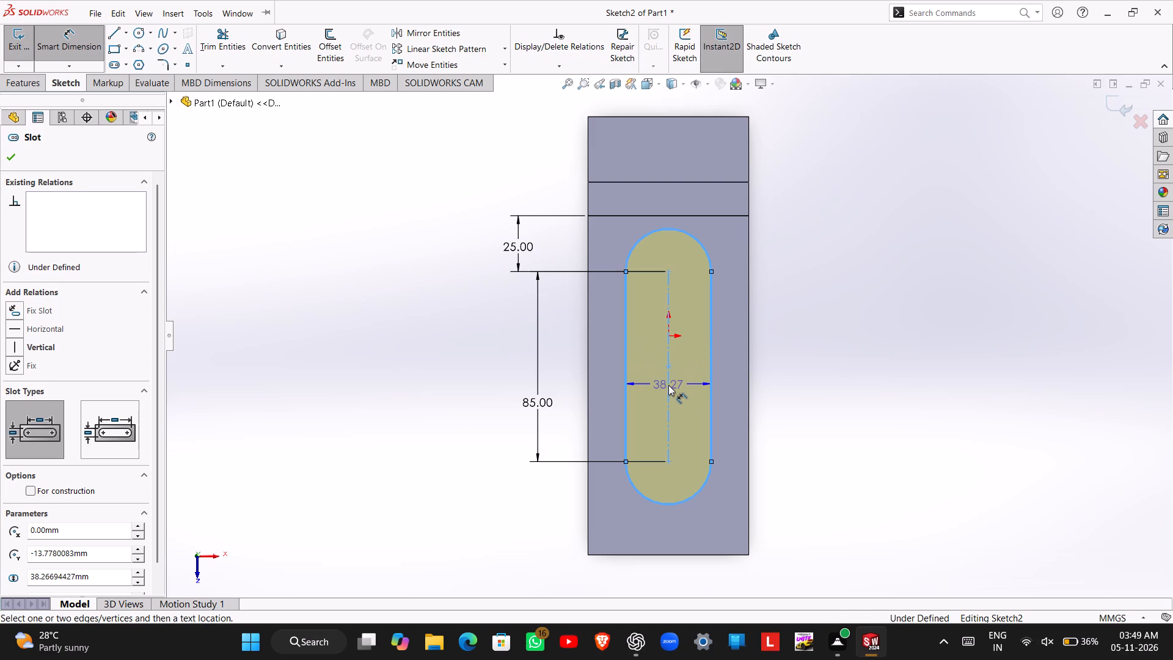
left_click(668, 385)
type("14")
key("Return")
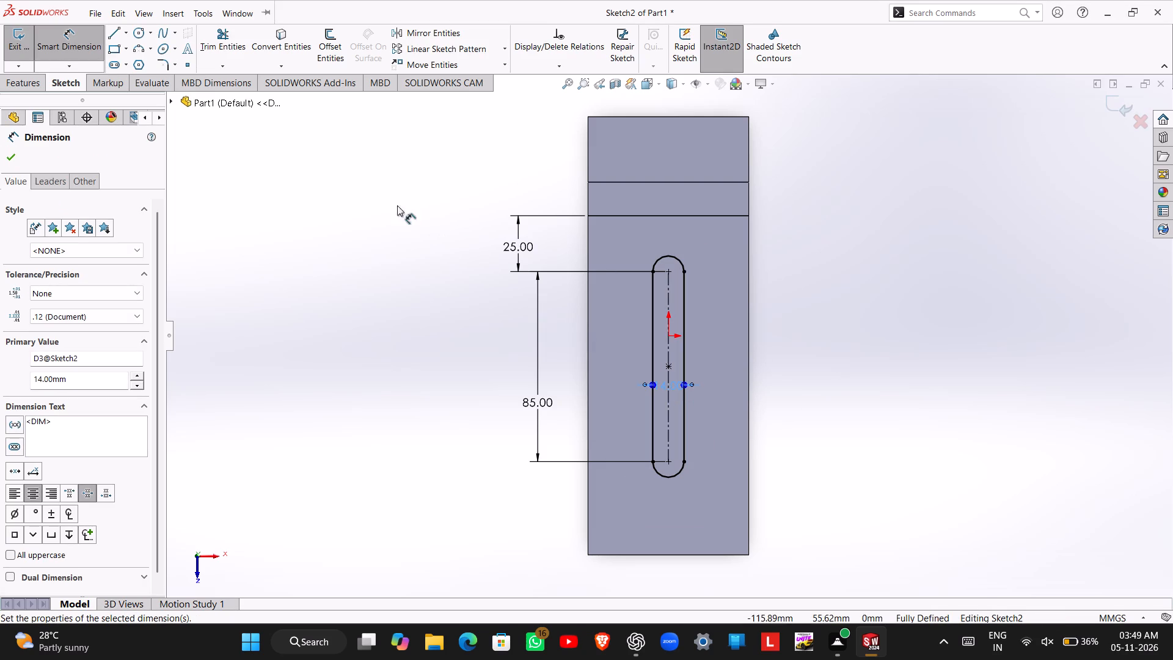
left_click(22, 37)
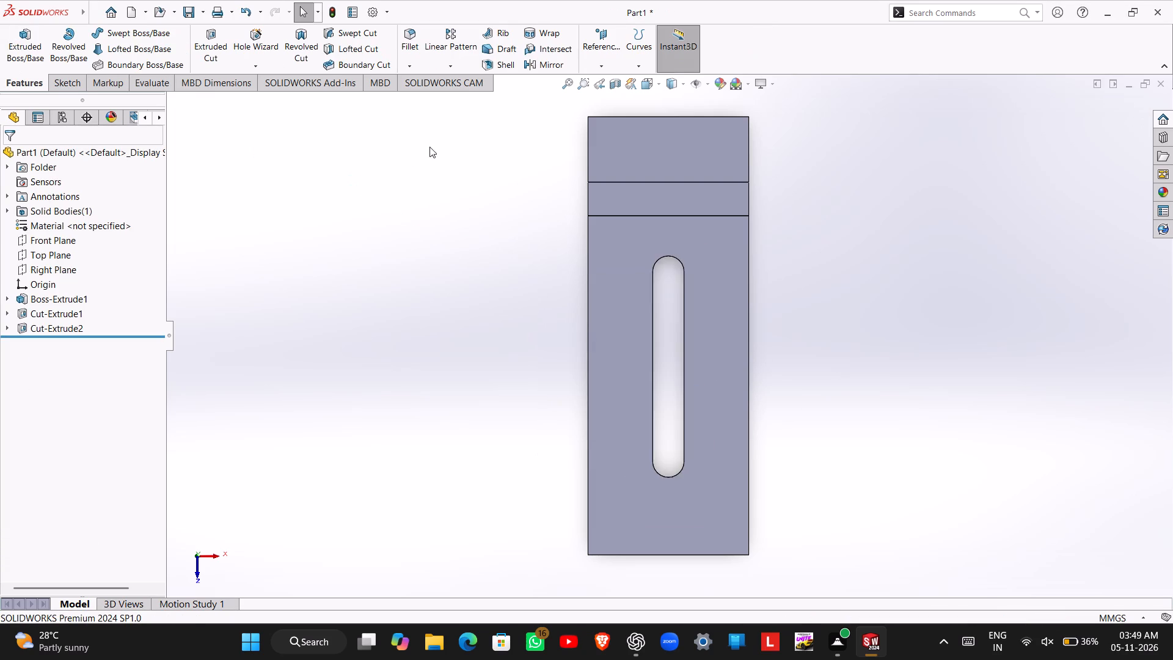
Examine the stepped through-slot in the block from the underside, the side and the top.
middle_click_drag(786, 286, 700, 257)
middle_click_drag(796, 248, 732, 260)
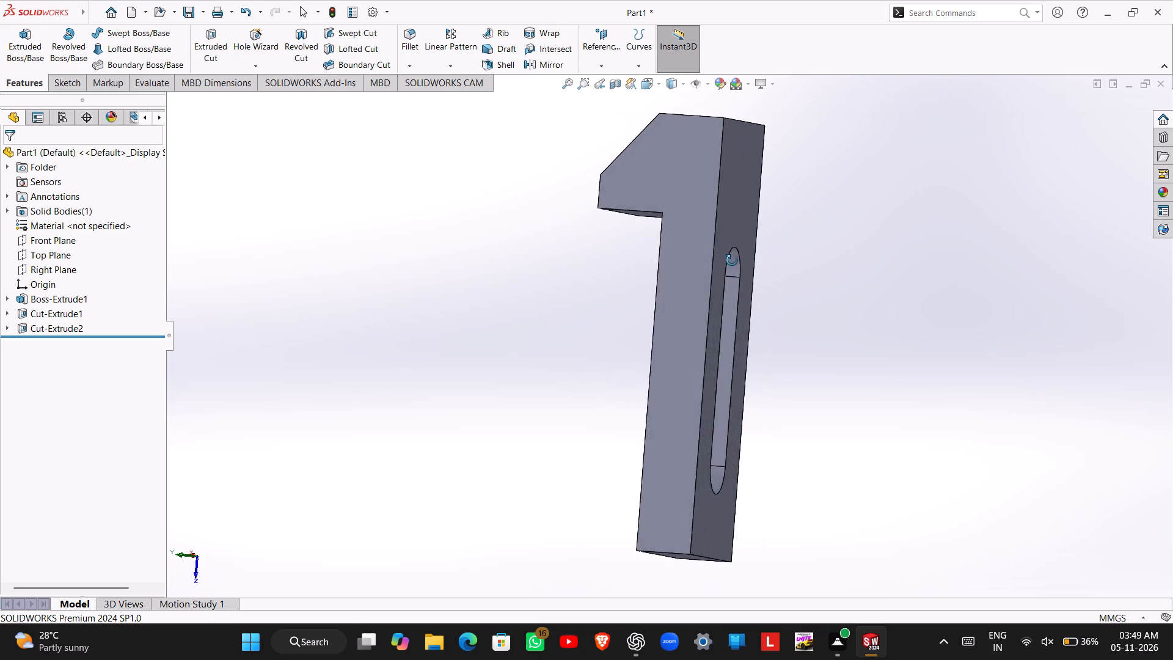
middle_click_drag(732, 260, 654, 241)
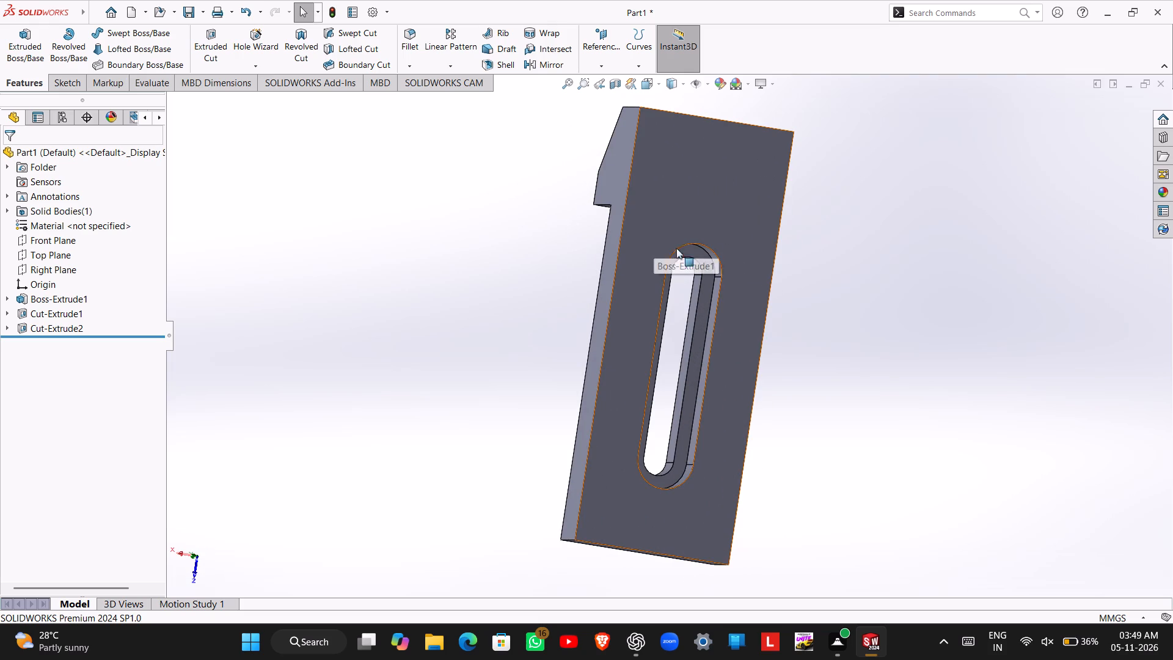
middle_click_drag(777, 170, 886, 452)
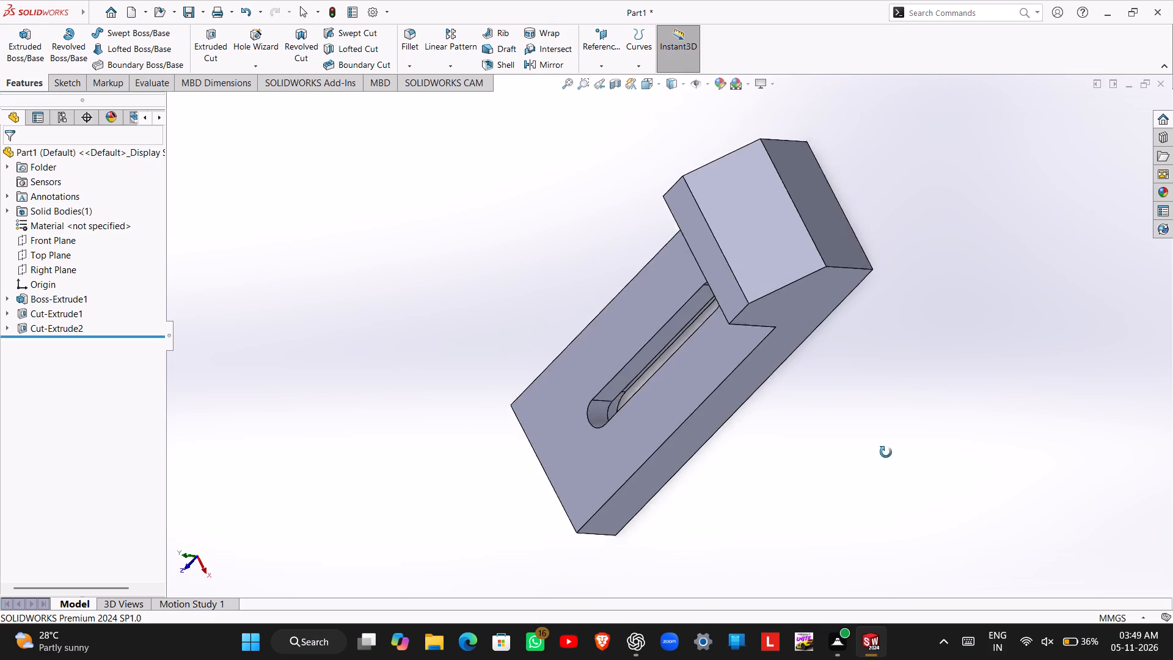
middle_click_drag(886, 452, 849, 496)
middle_click_drag(624, 266, 777, 108)
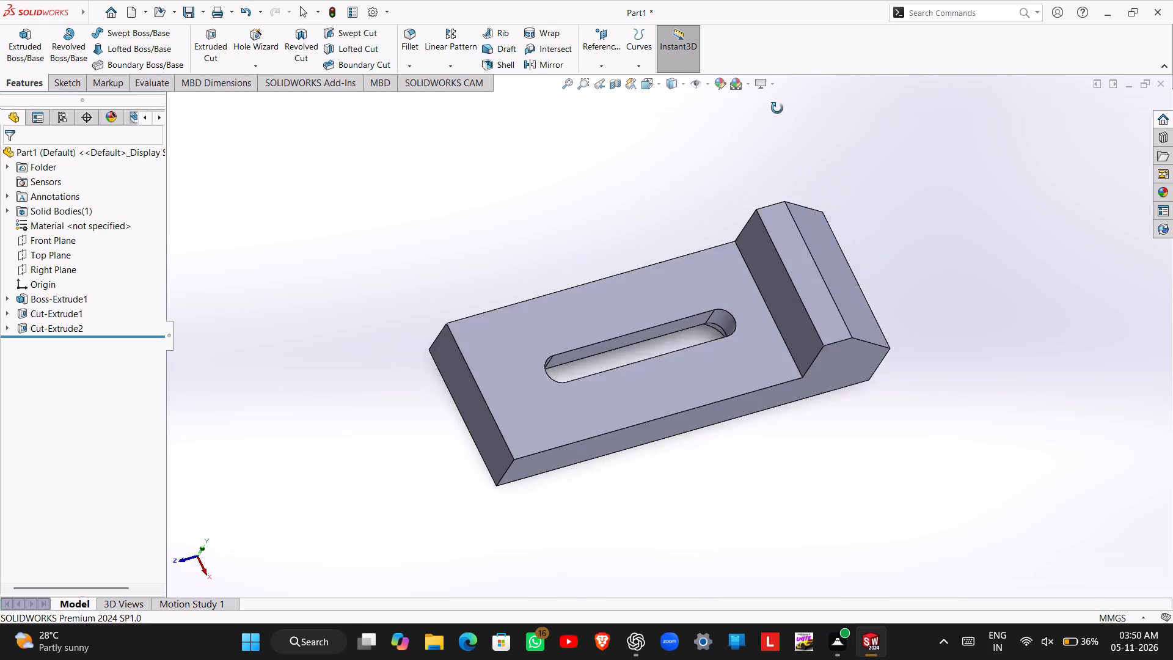
middle_click_drag(777, 108, 775, 103)
middle_click_drag(692, 507, 692, 433)
middle_click_drag(693, 420, 700, 438)
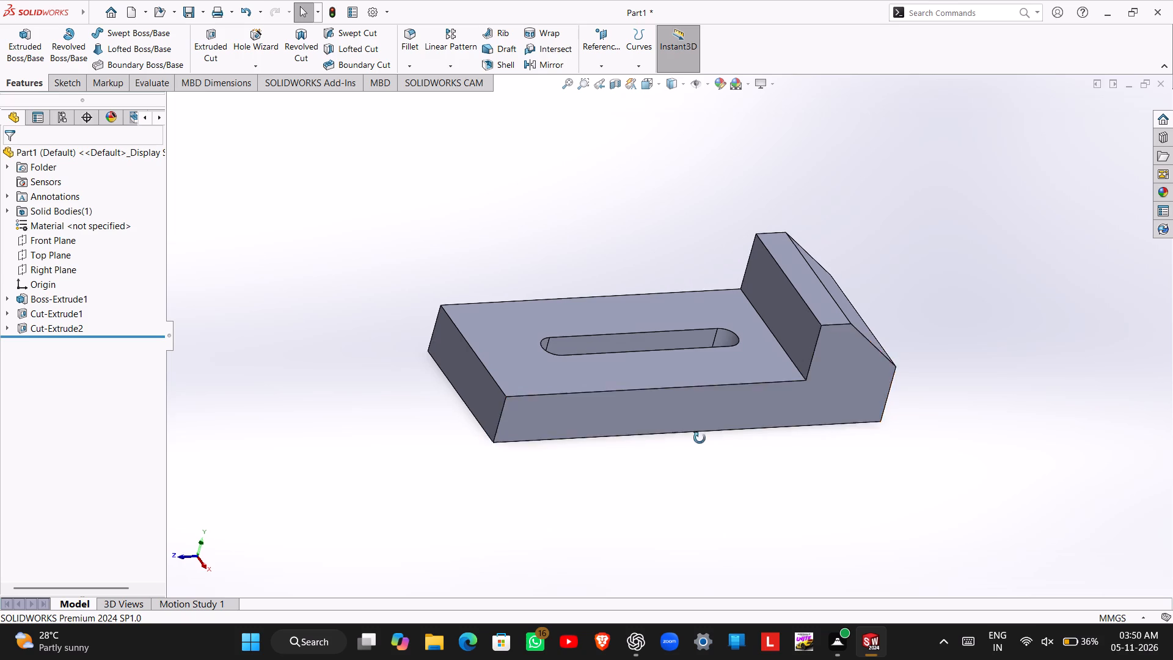
middle_click_drag(700, 438, 702, 479)
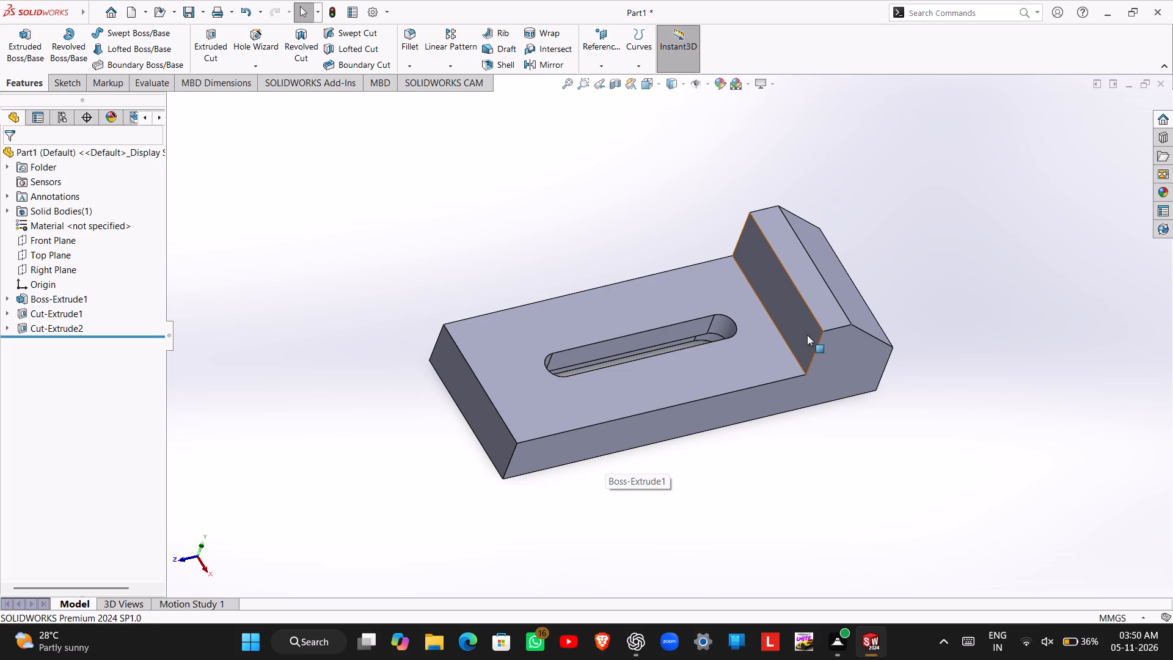
scroll(807, 335, "down", 1)
scroll(807, 335, "up", 1)
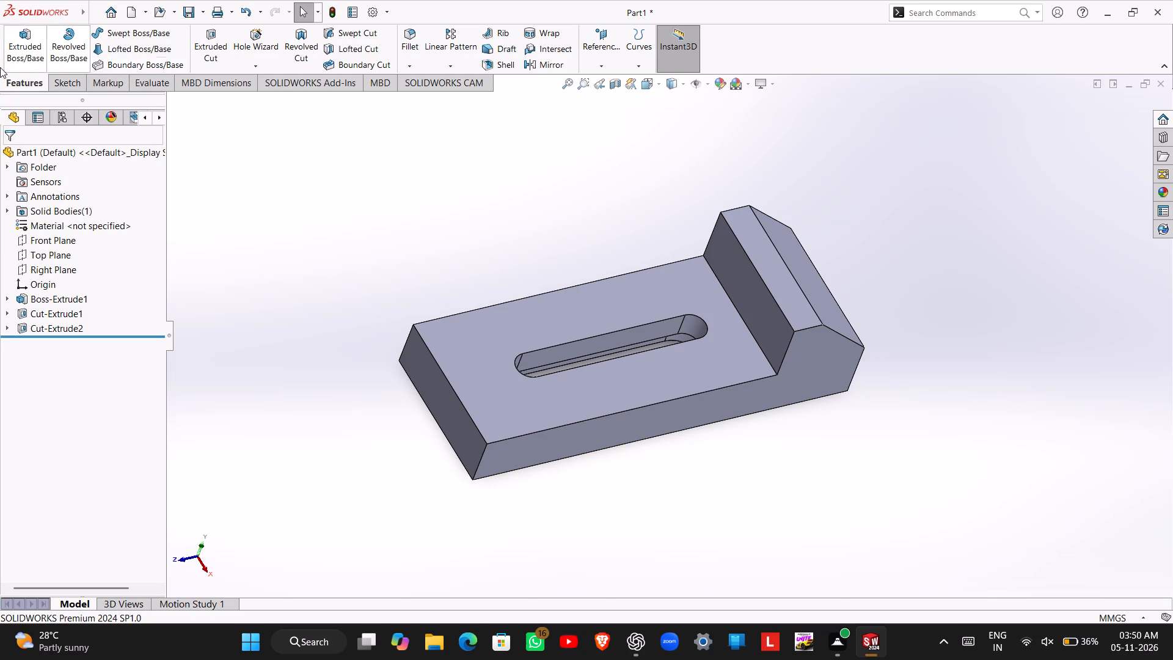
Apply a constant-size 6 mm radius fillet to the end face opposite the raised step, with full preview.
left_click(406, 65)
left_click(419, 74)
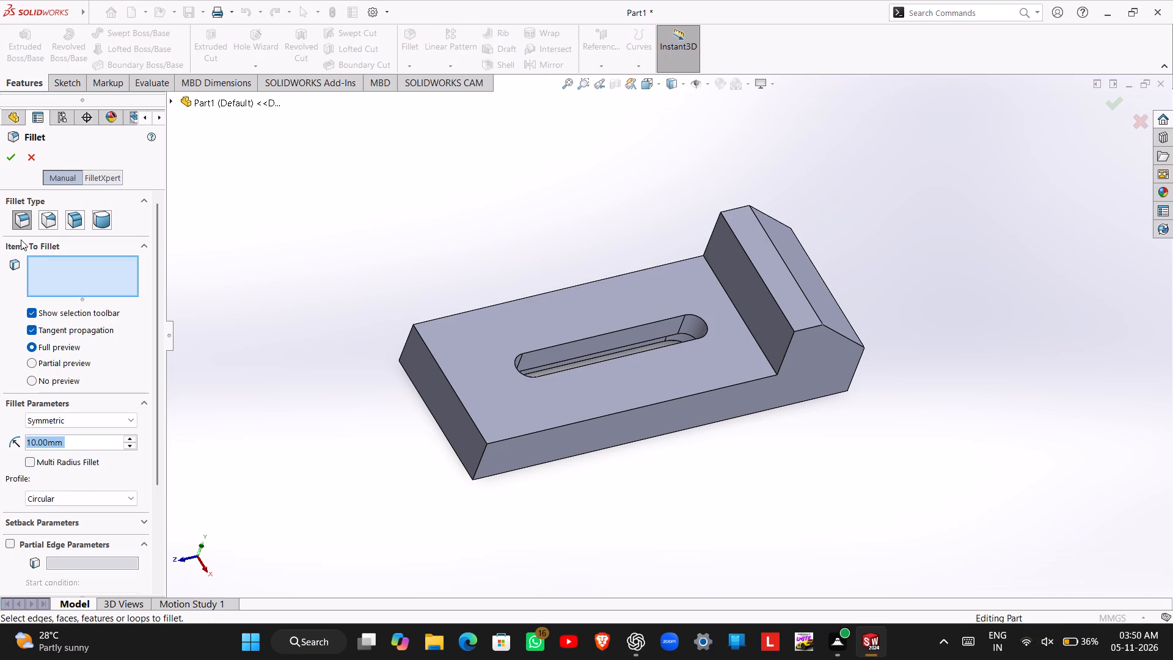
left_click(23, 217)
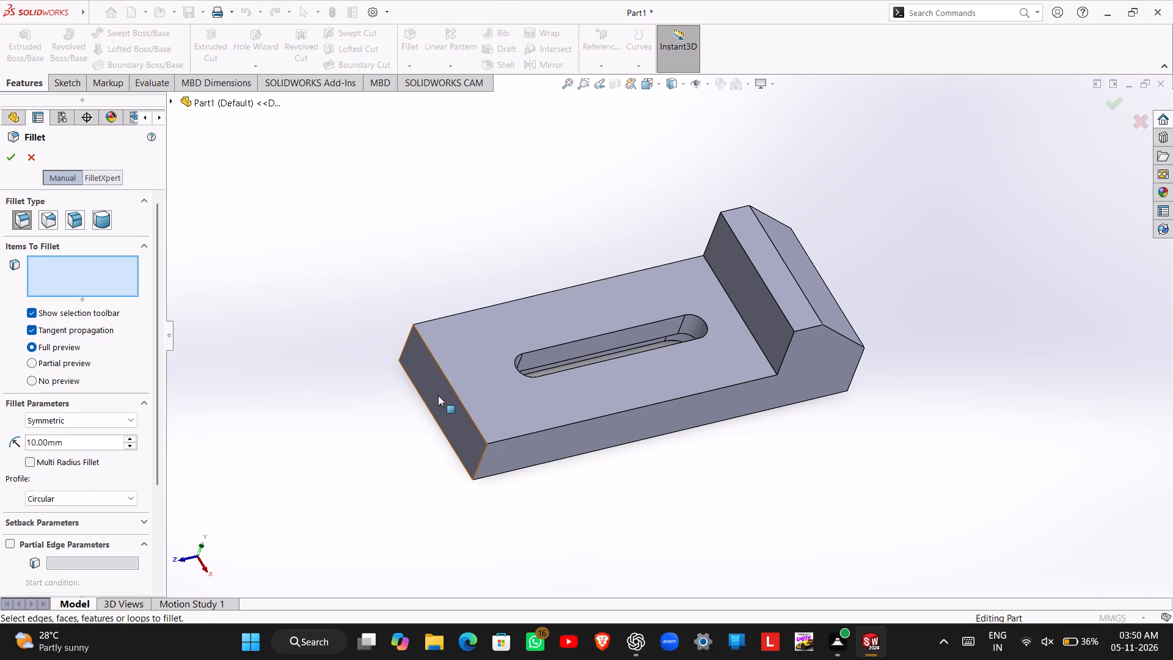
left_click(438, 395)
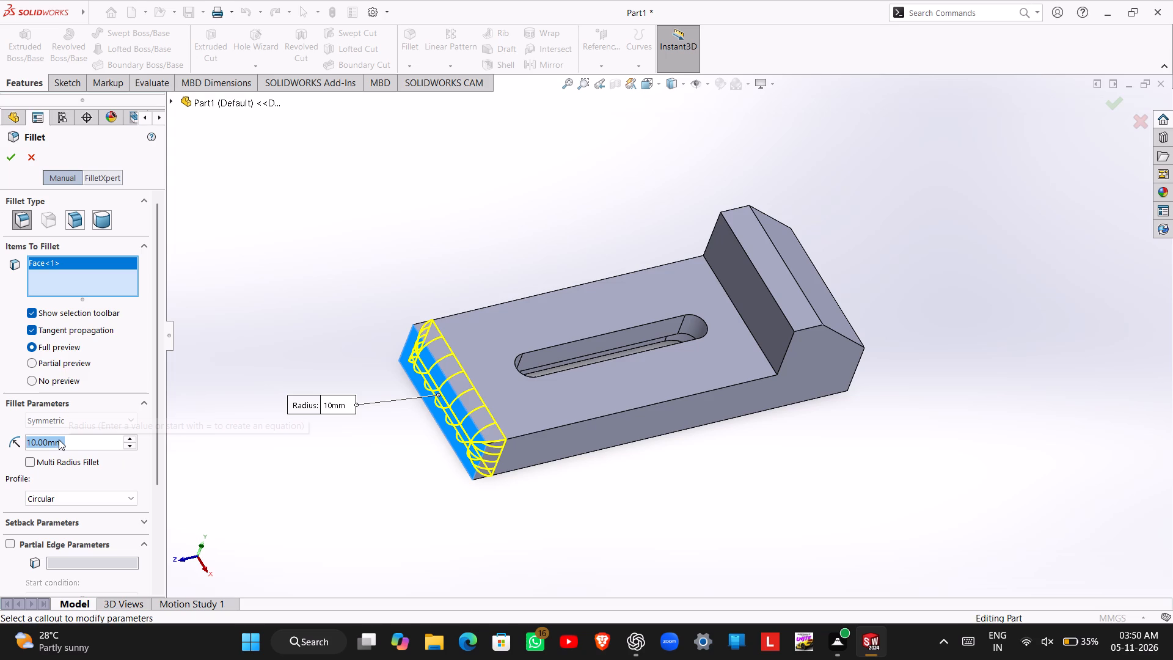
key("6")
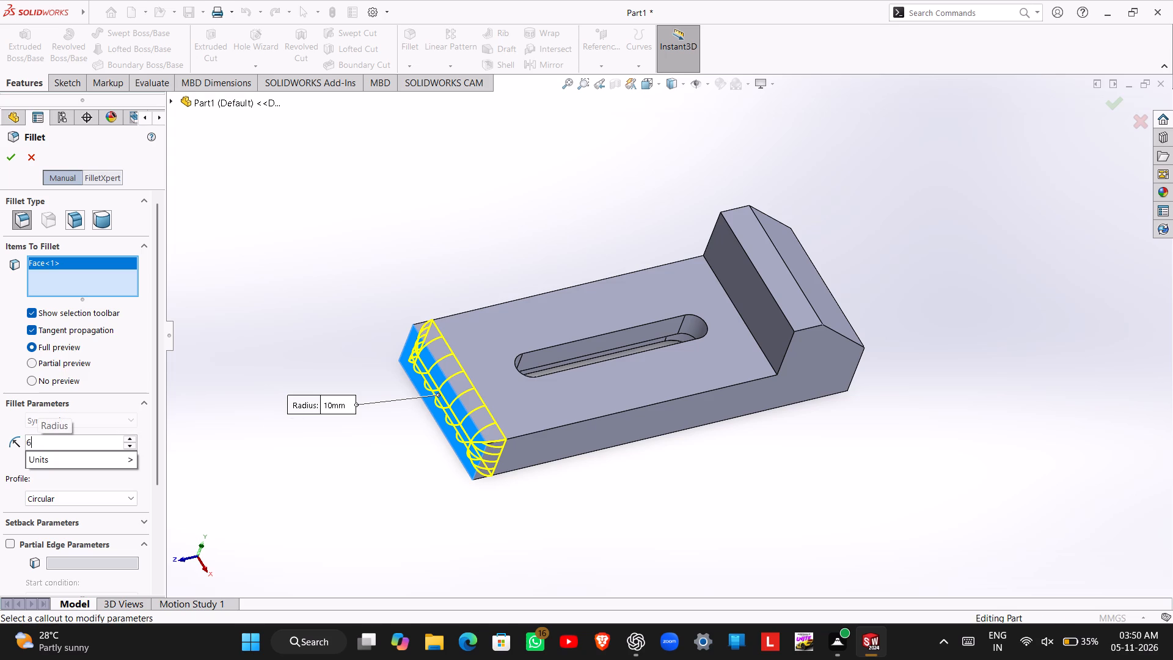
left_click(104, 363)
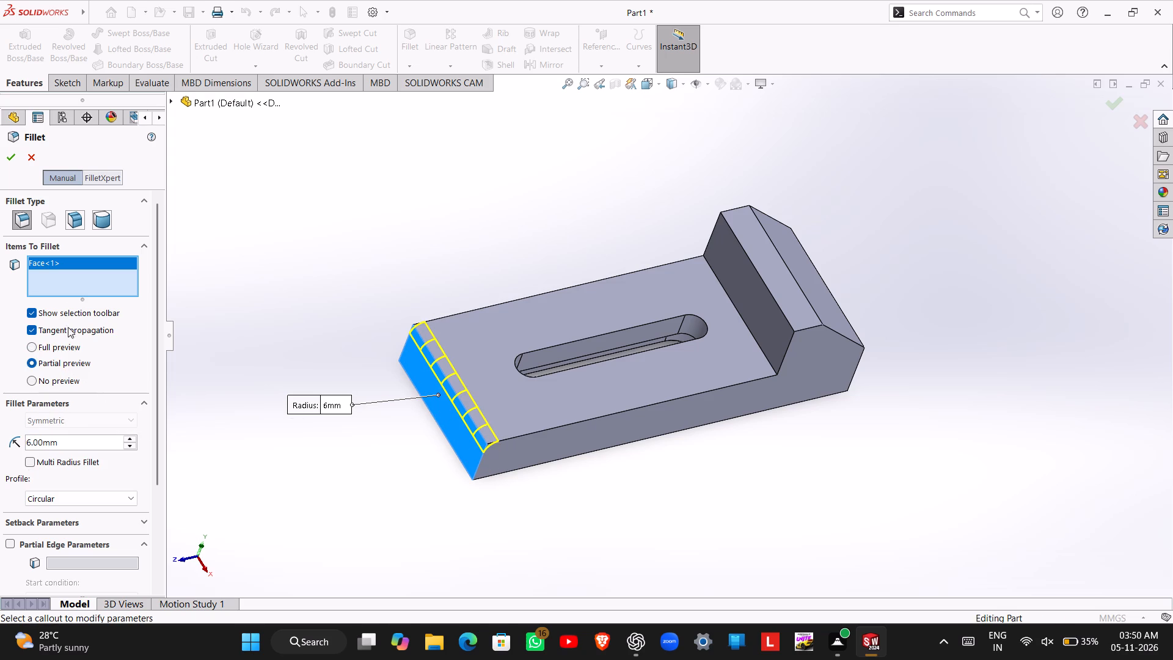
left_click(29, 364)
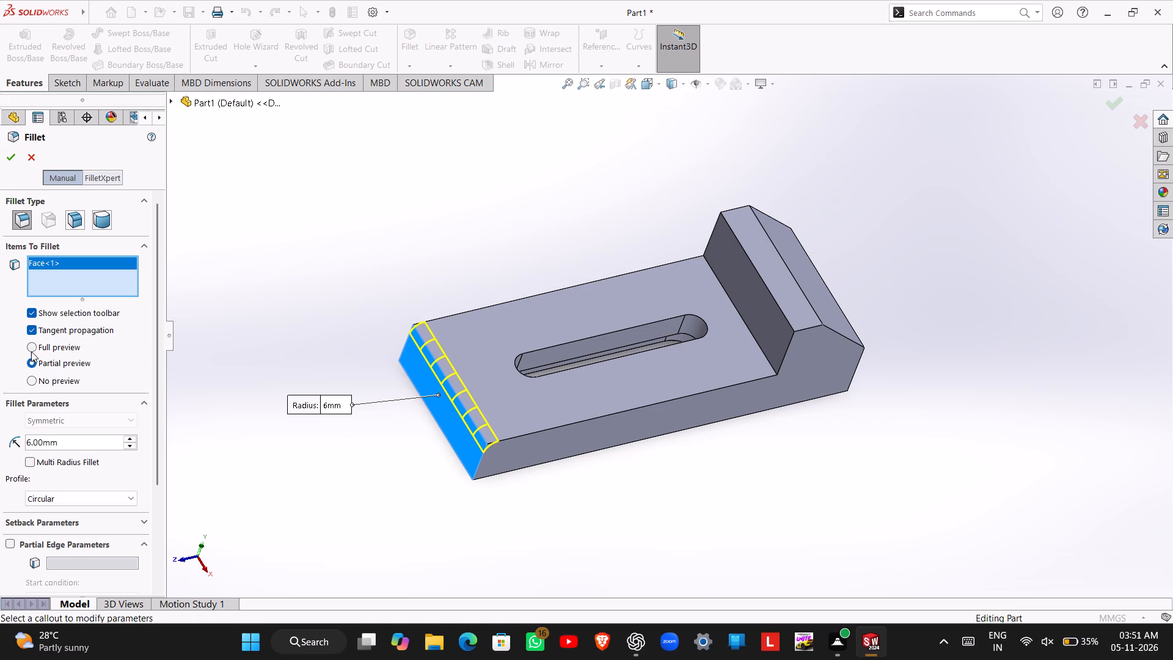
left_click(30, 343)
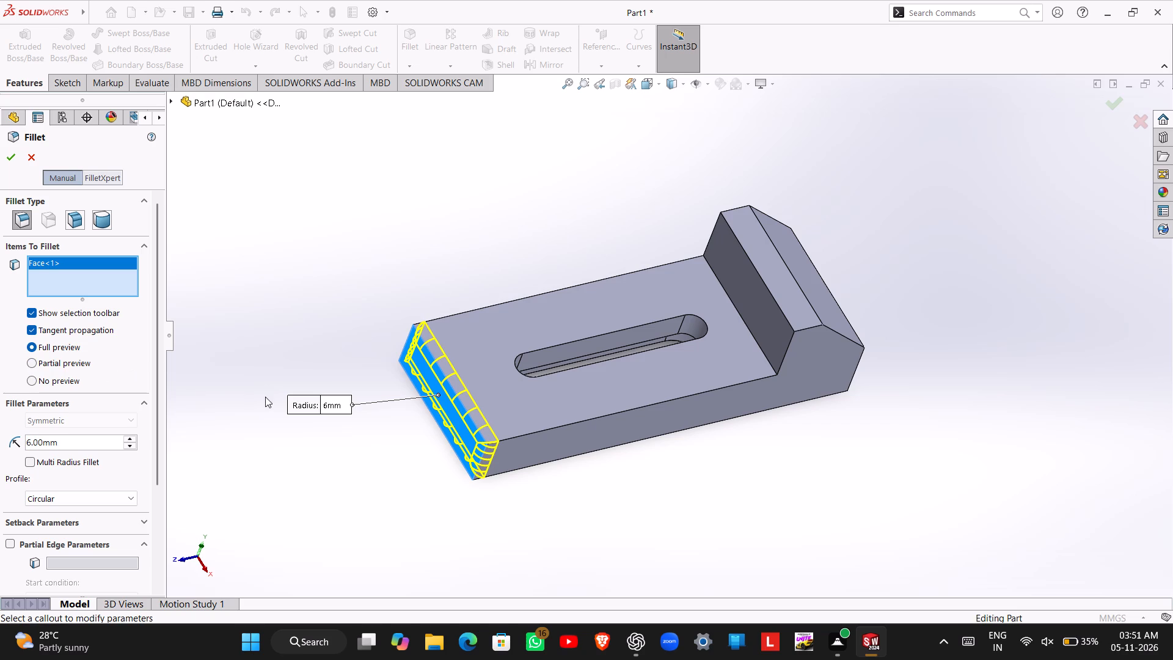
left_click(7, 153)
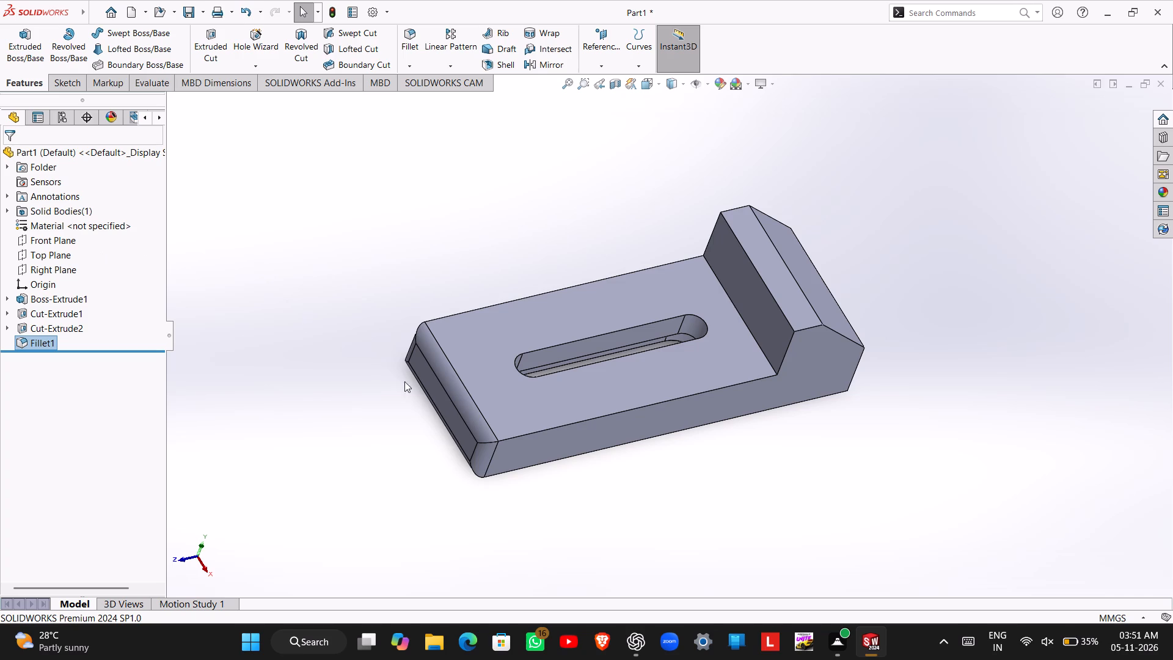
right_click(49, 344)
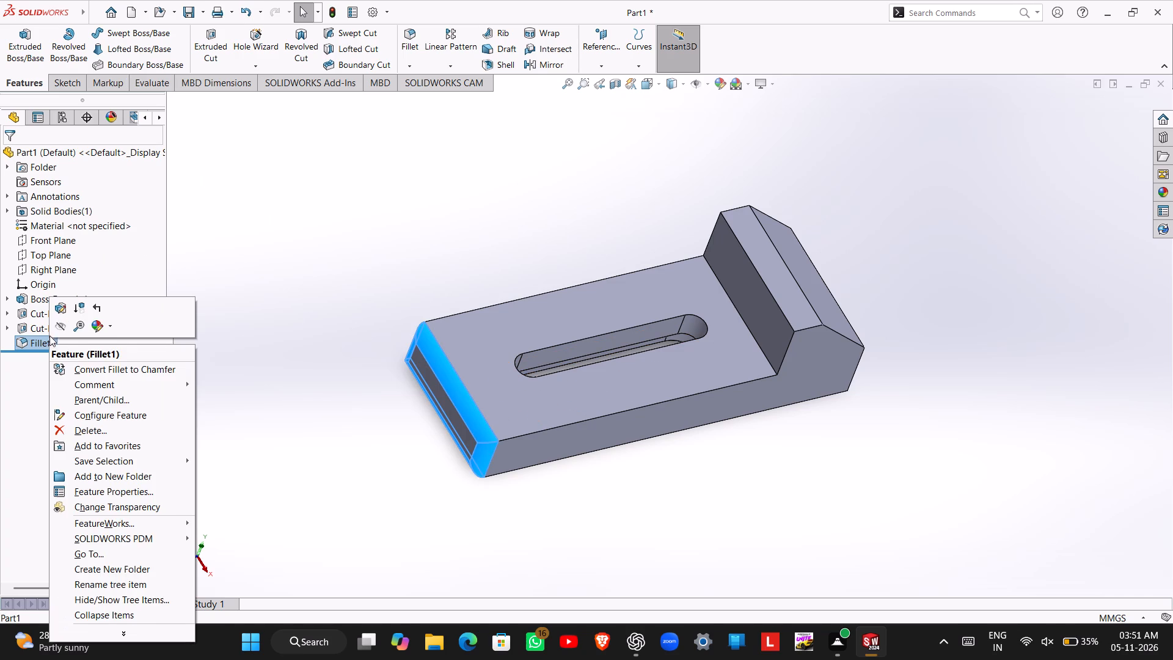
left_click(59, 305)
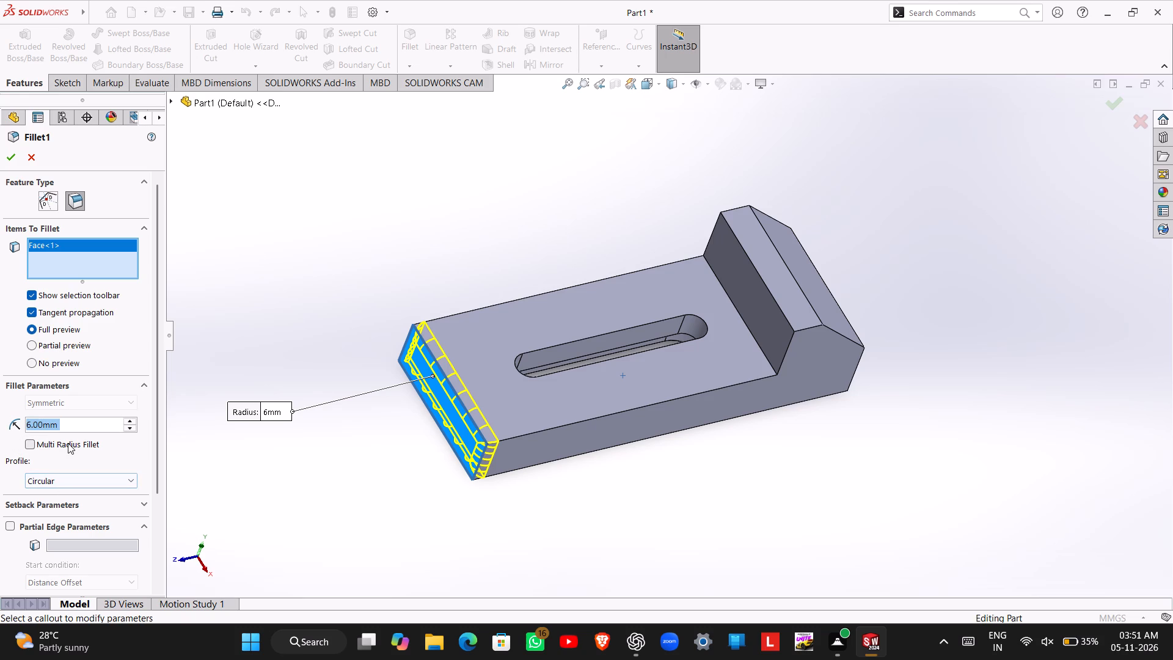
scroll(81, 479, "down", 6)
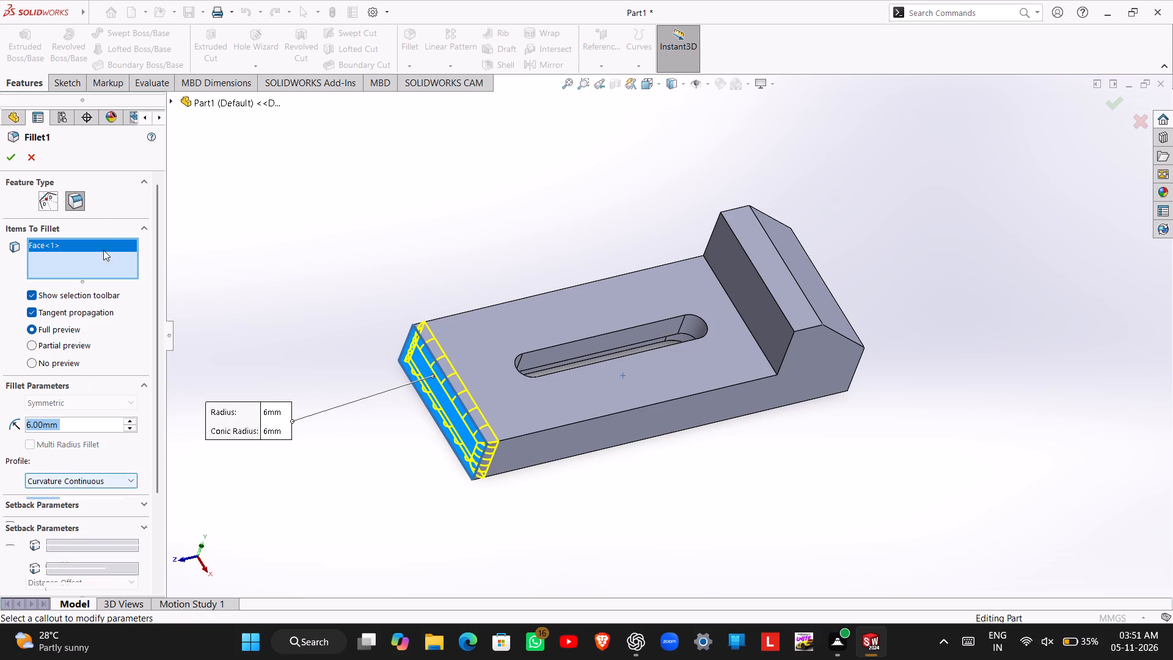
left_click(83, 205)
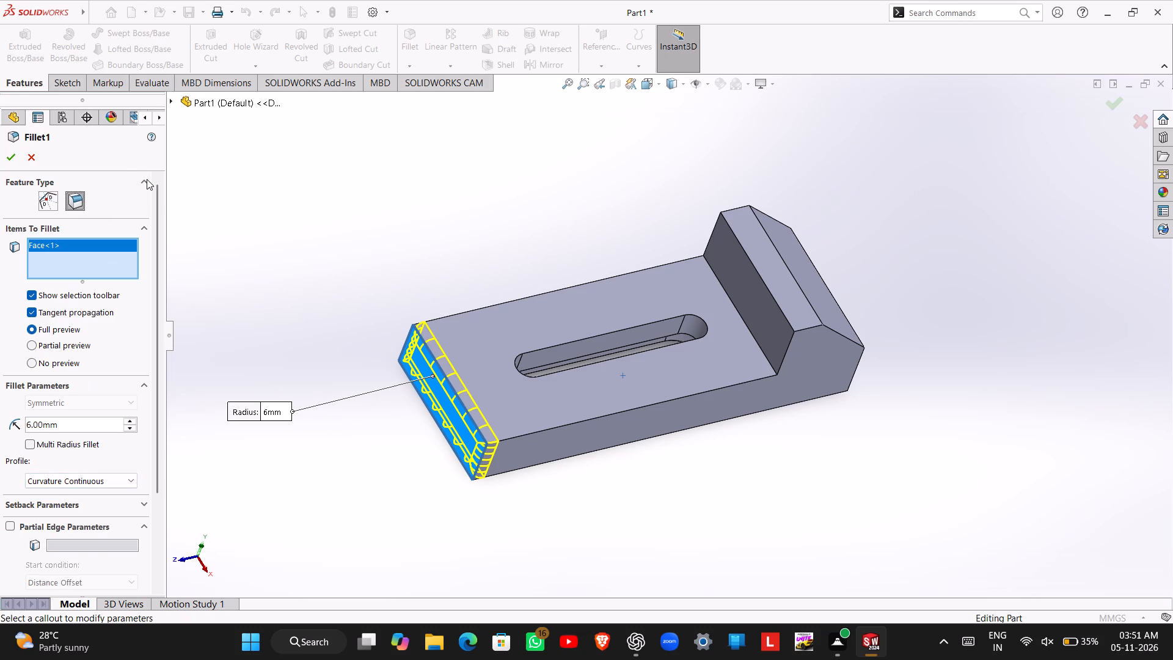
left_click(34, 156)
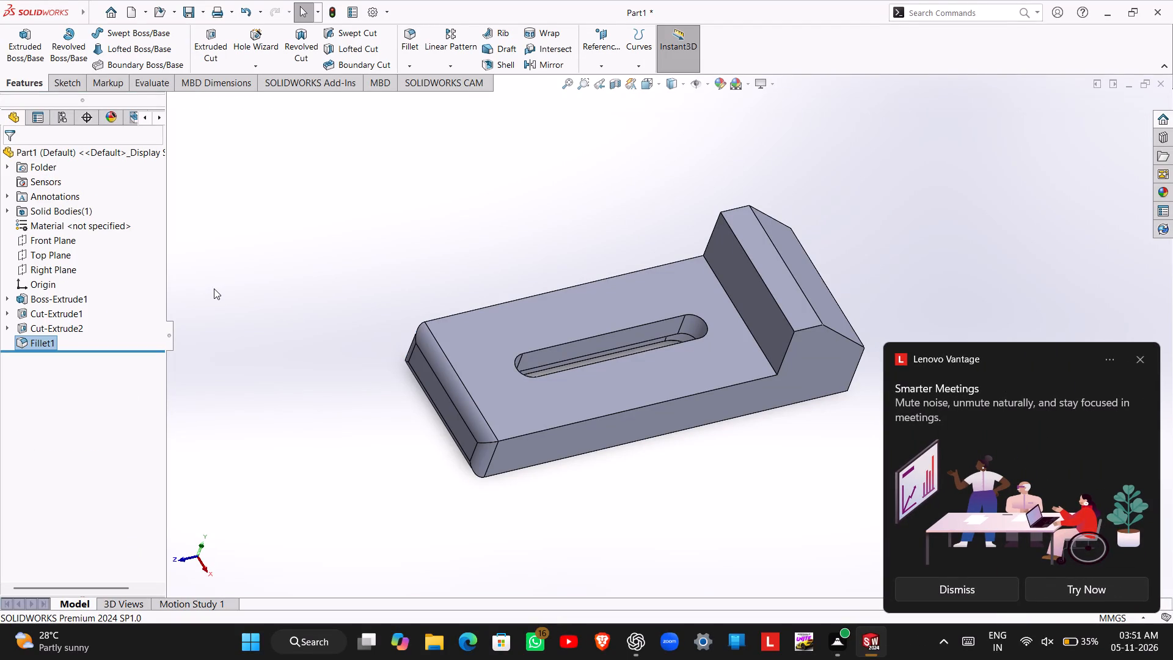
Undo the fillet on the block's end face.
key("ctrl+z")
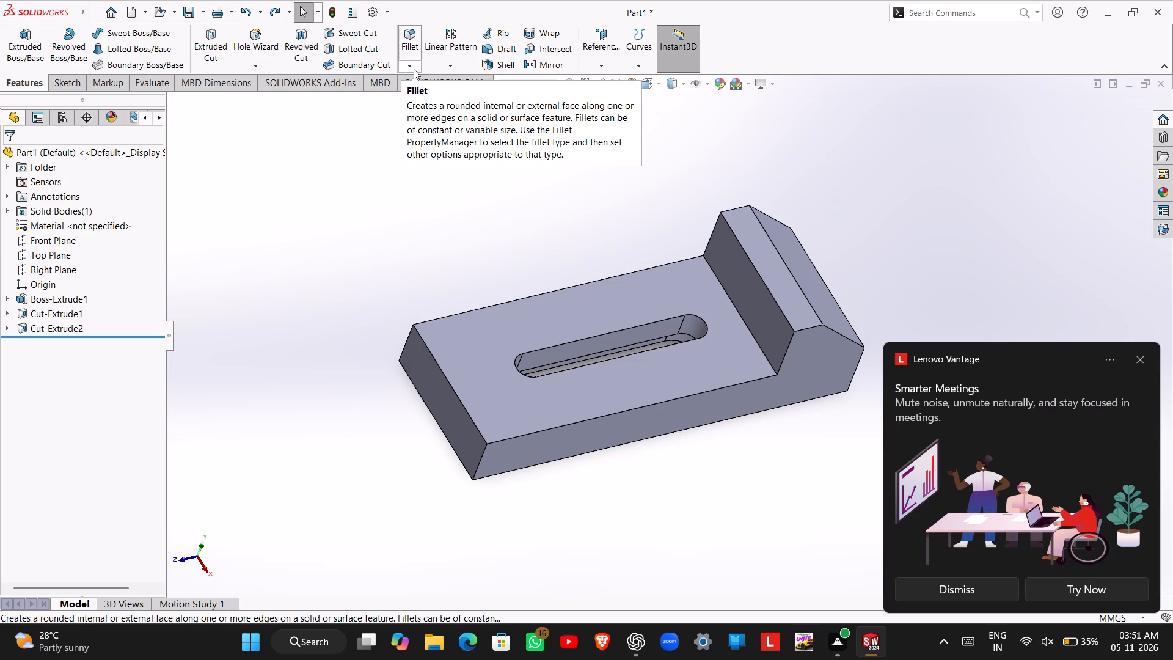
Start a sketch on the block's long side face and draw a corner rectangle about 14.4 mm wide, spanning the full 25 mm height at the low end.
left_click(427, 380)
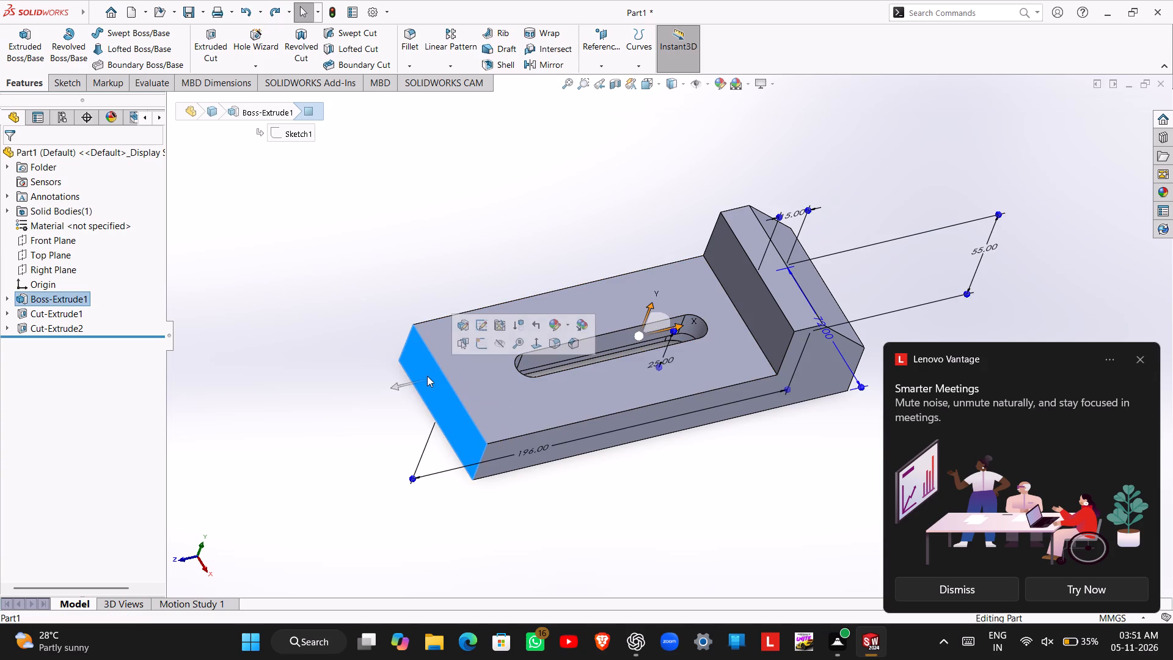
key("Escape")
middle_click_drag(470, 454, 411, 340)
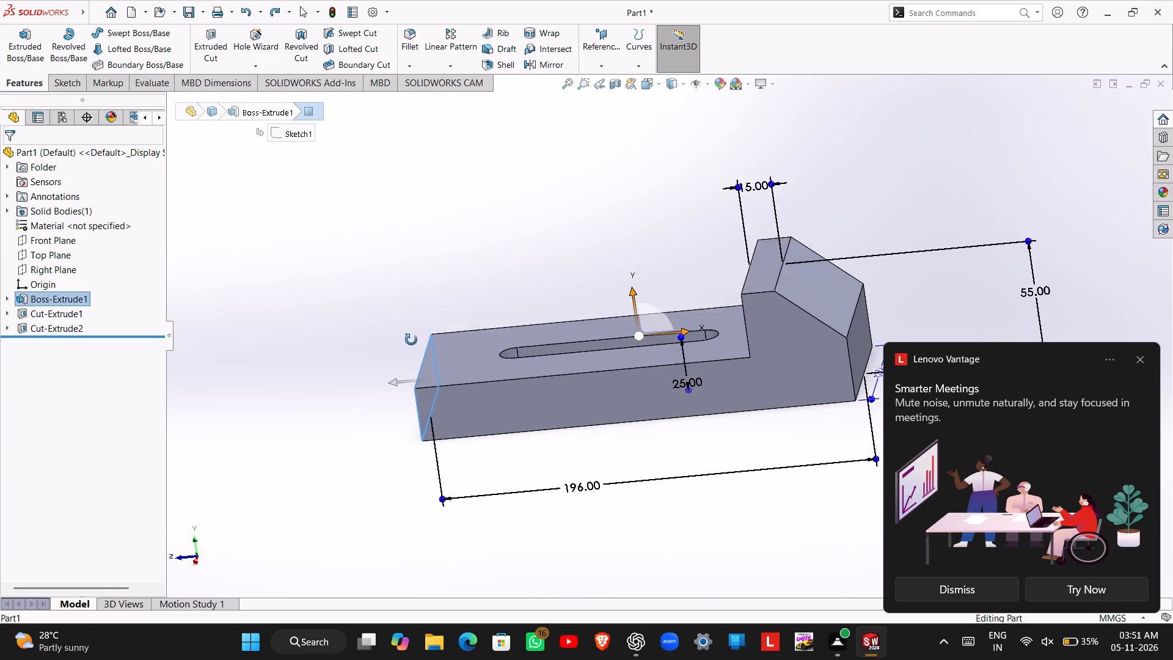
middle_click_drag(411, 340, 446, 310)
left_click(479, 391)
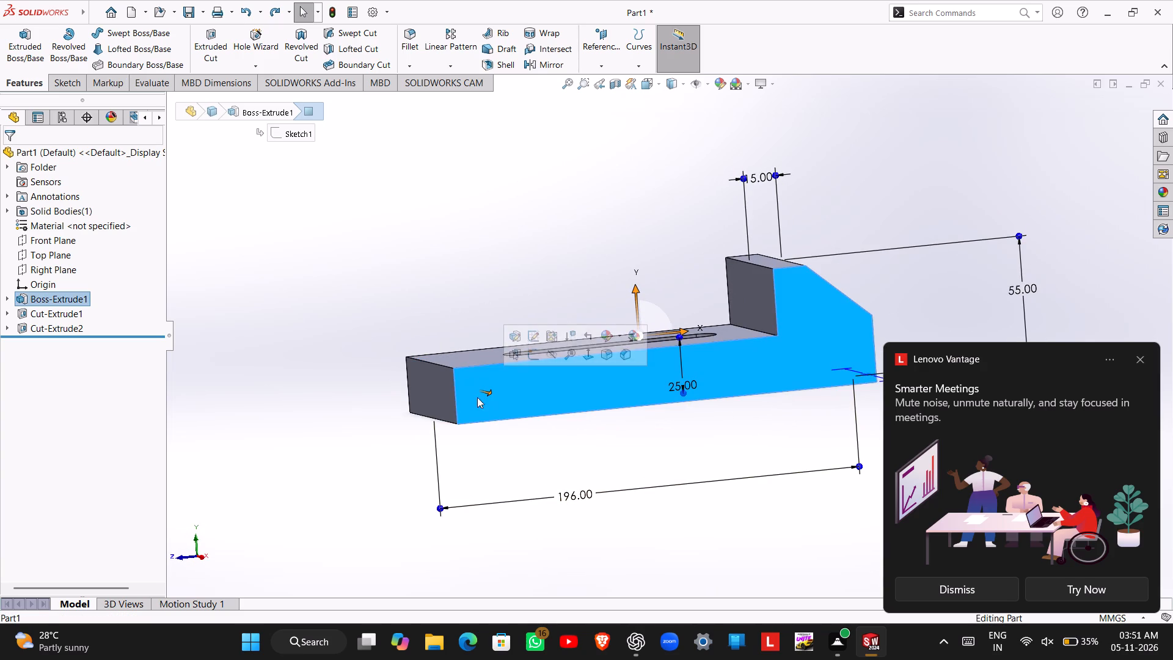
left_click(533, 351)
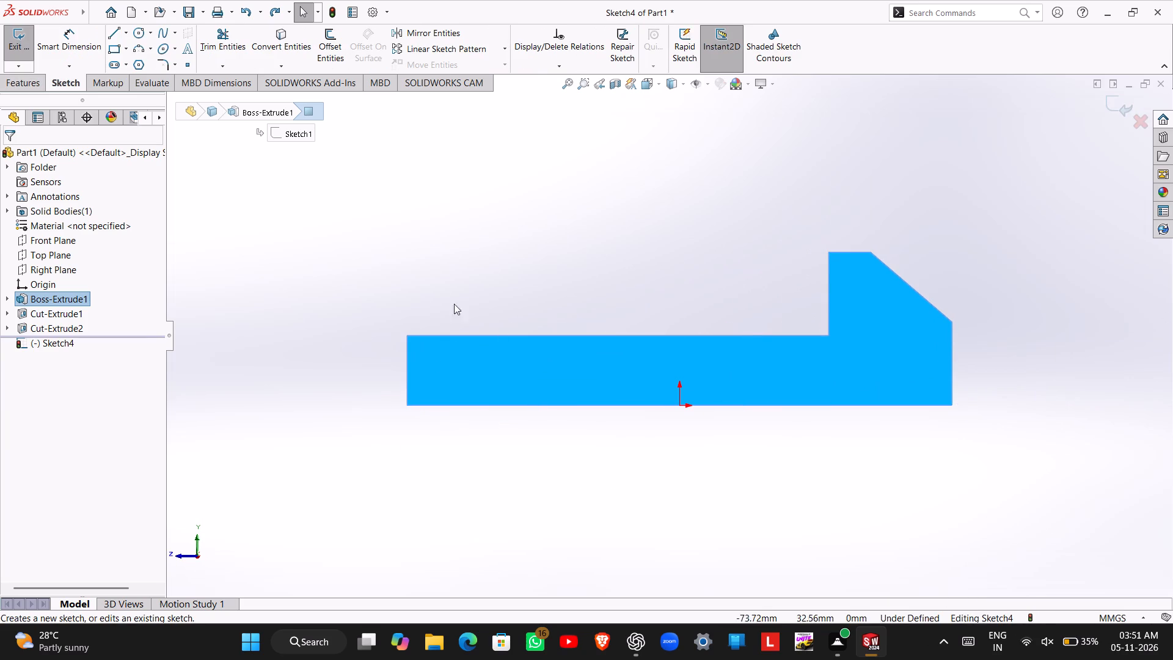
left_click(458, 242)
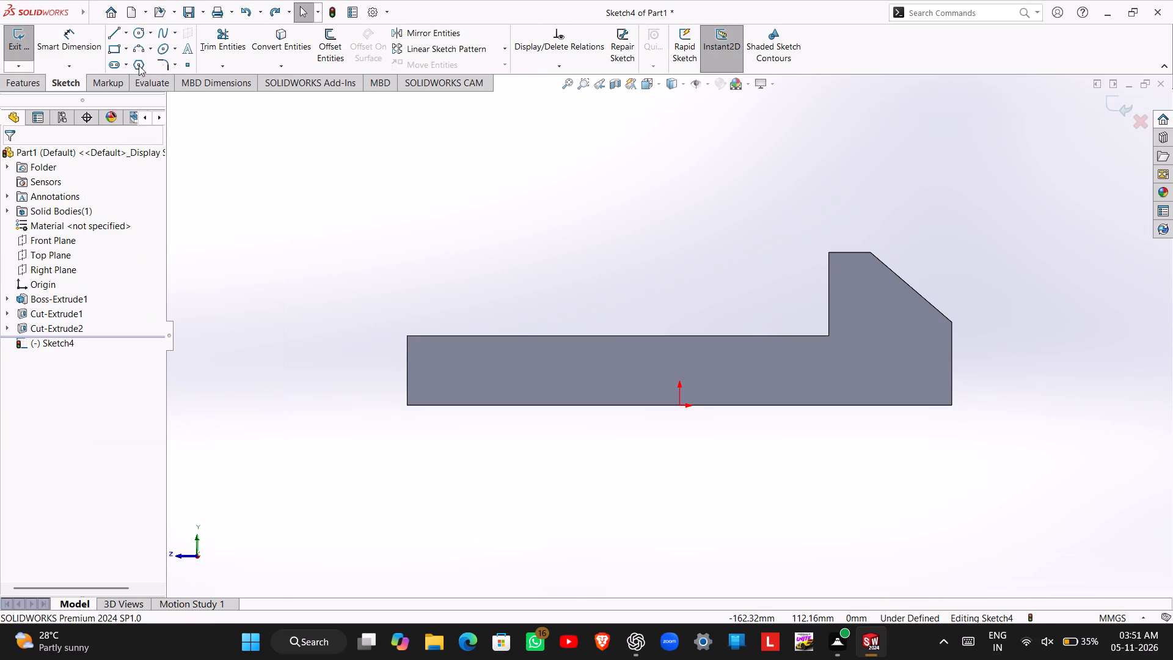
left_click(110, 46)
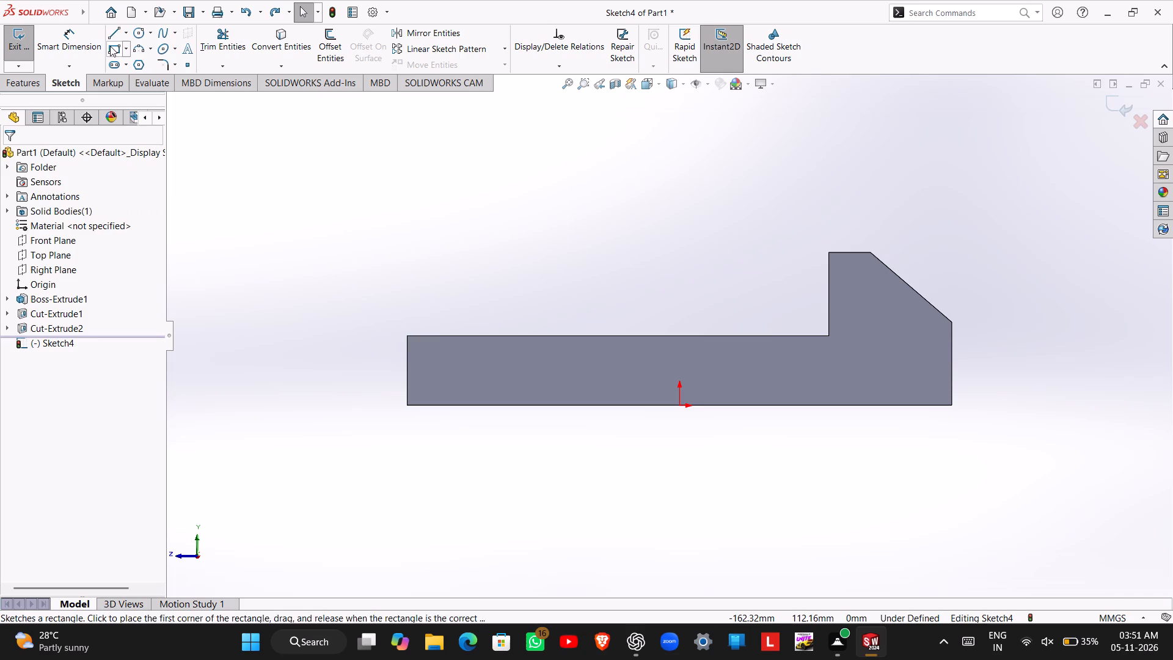
left_click(407, 405)
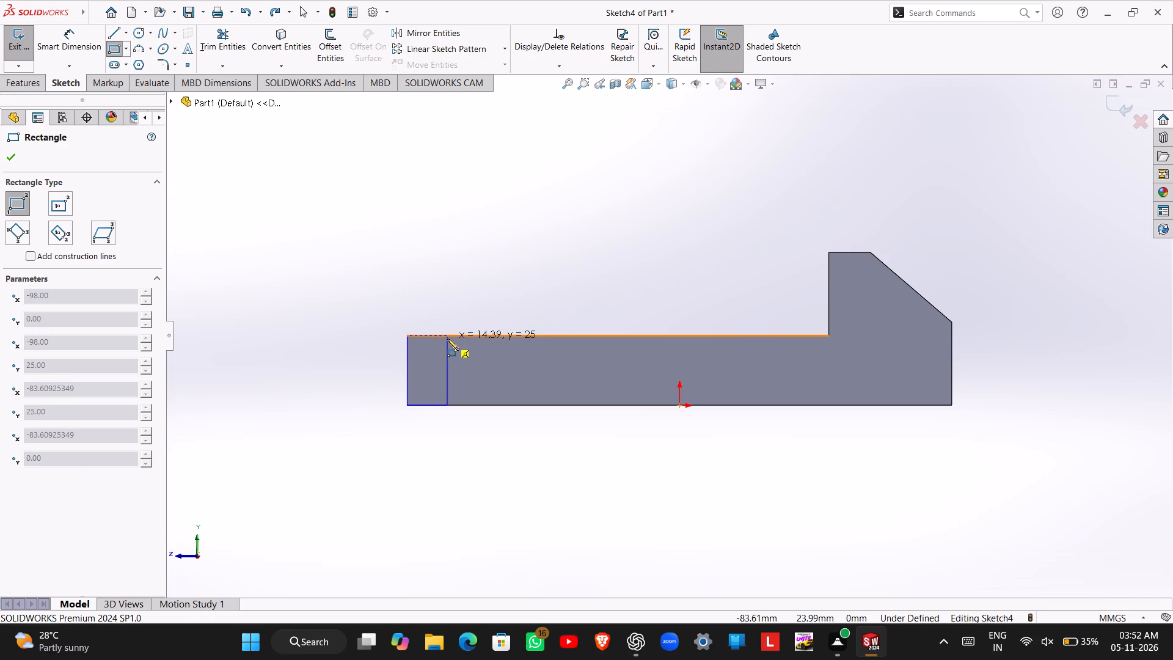
left_click(447, 339)
key("Escape")
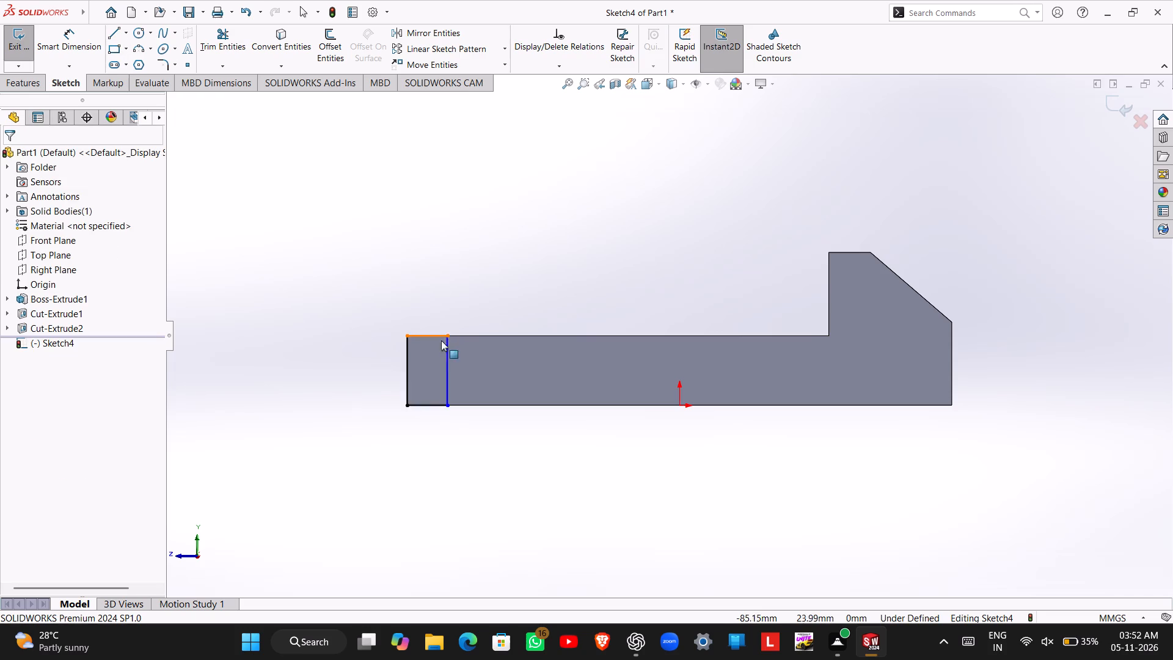
Dimension the rectangle's width as 14 mm and exit the sketch.
right_click_drag(351, 504, 344, 406)
left_click(425, 334)
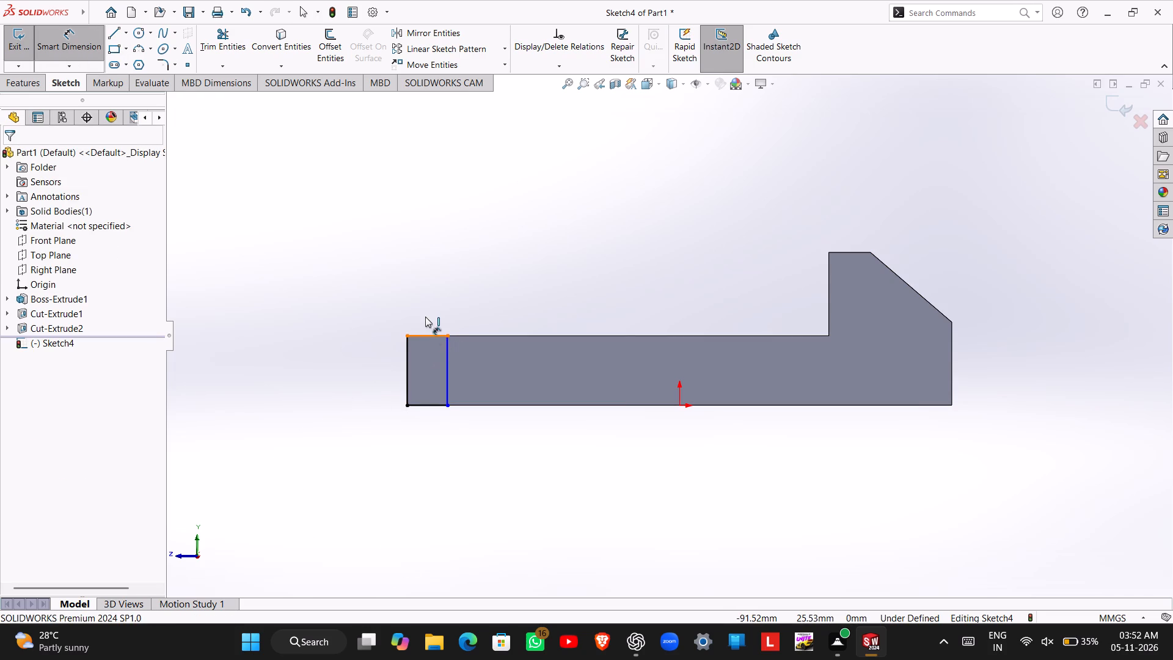
left_click(423, 300)
type("14")
key("Return")
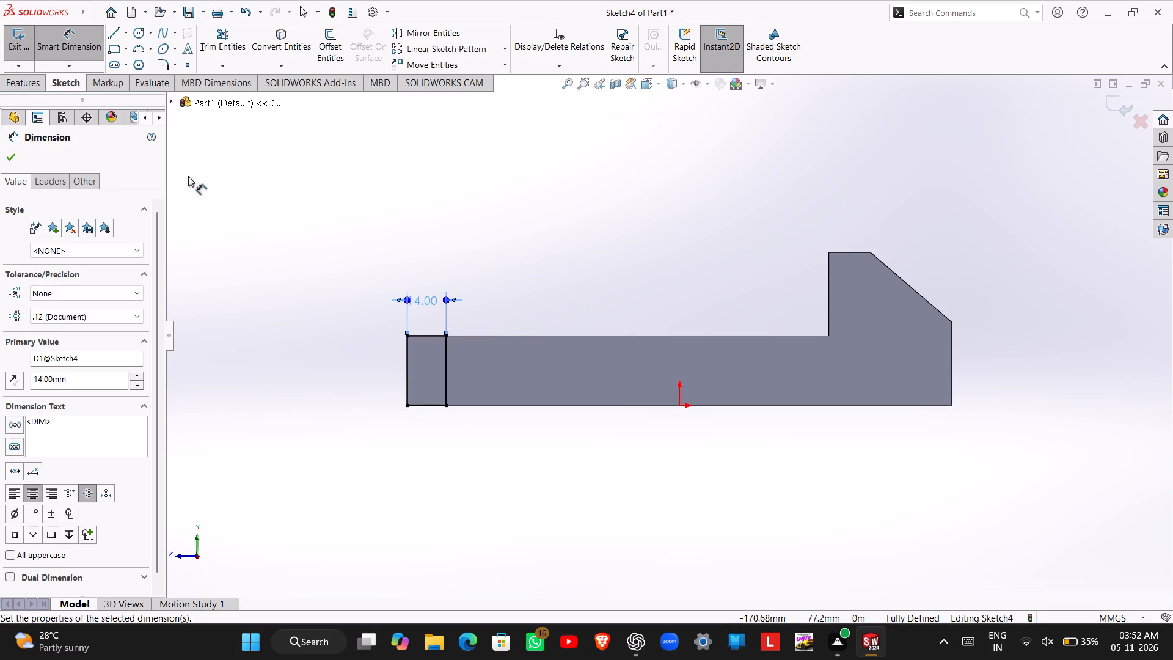
left_click(16, 34)
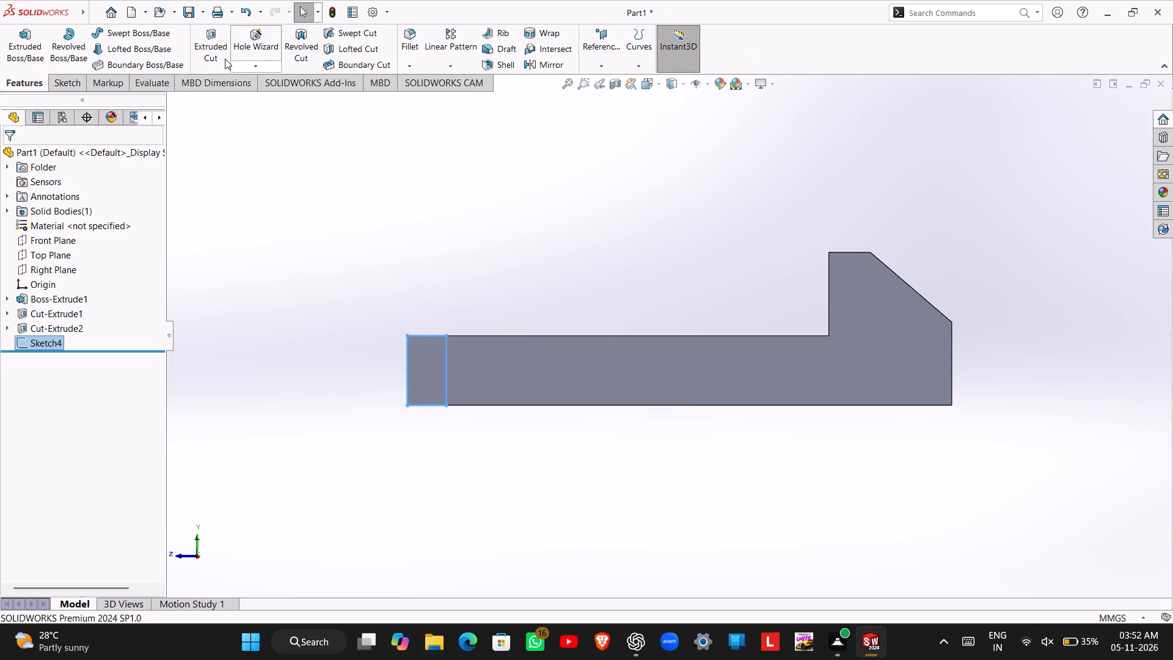
Extrude-cut the 14 mm rectangle Through All to trim off the low end of the block.
left_click(221, 54)
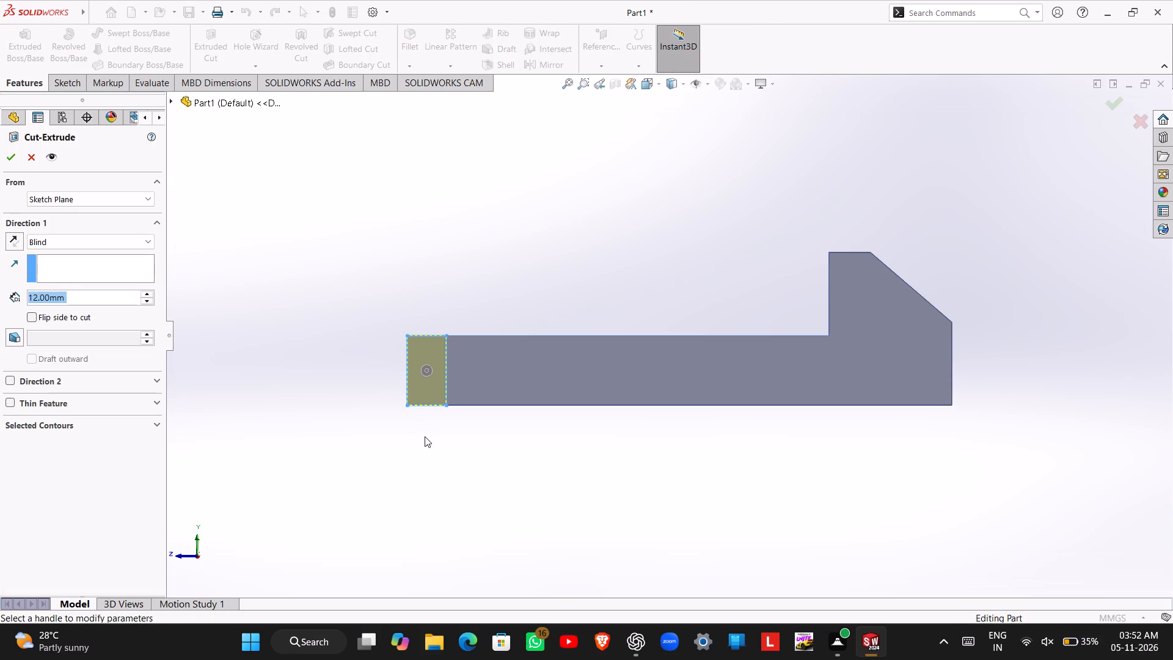
middle_click_drag(425, 436, 486, 448)
left_click(72, 244)
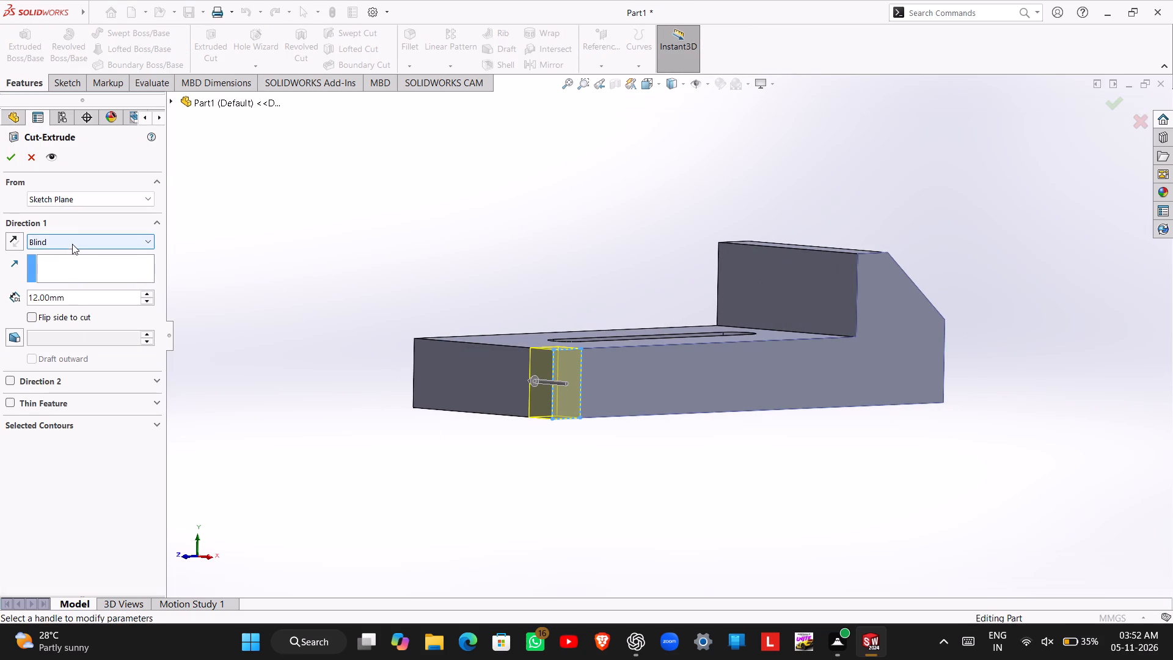
left_click(71, 263)
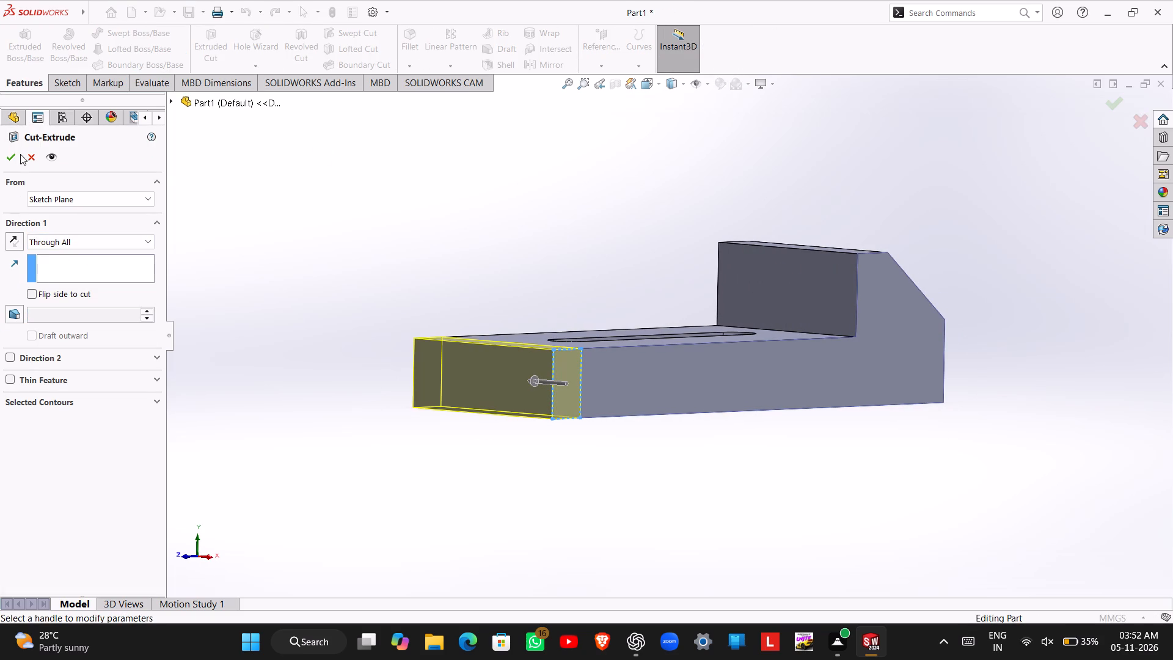
left_click(14, 156)
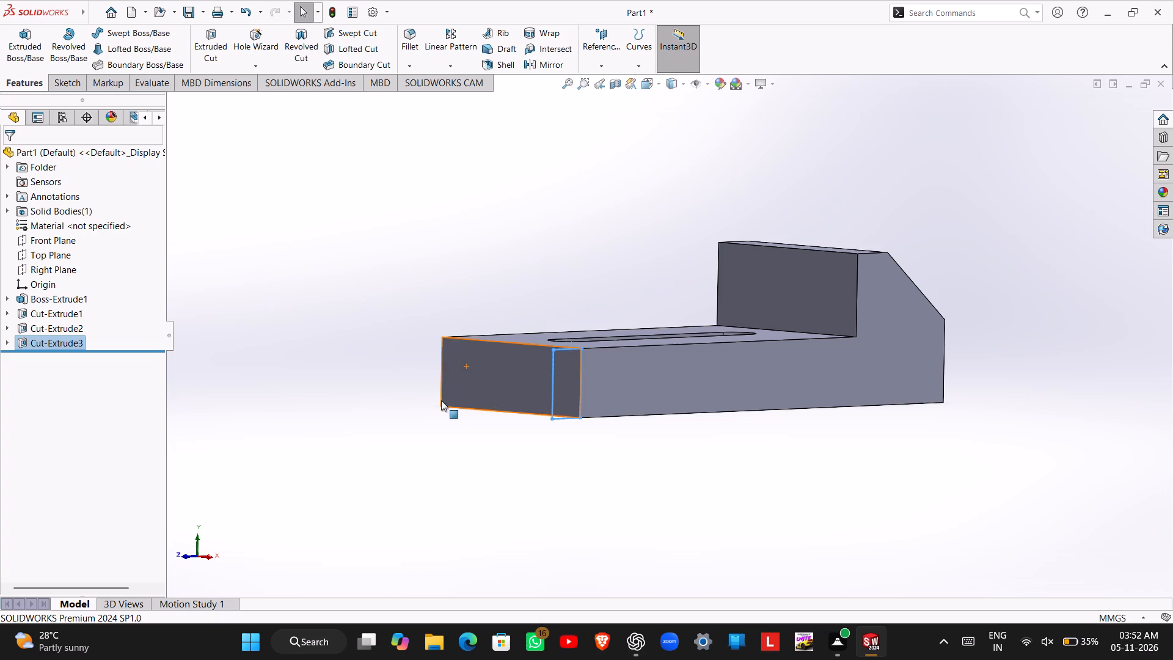
left_click(356, 441)
Start a sketch on the trimmed end face and draw a vertical centerline about 33 mm long up from the origin.
middle_click_drag(505, 387, 490, 384)
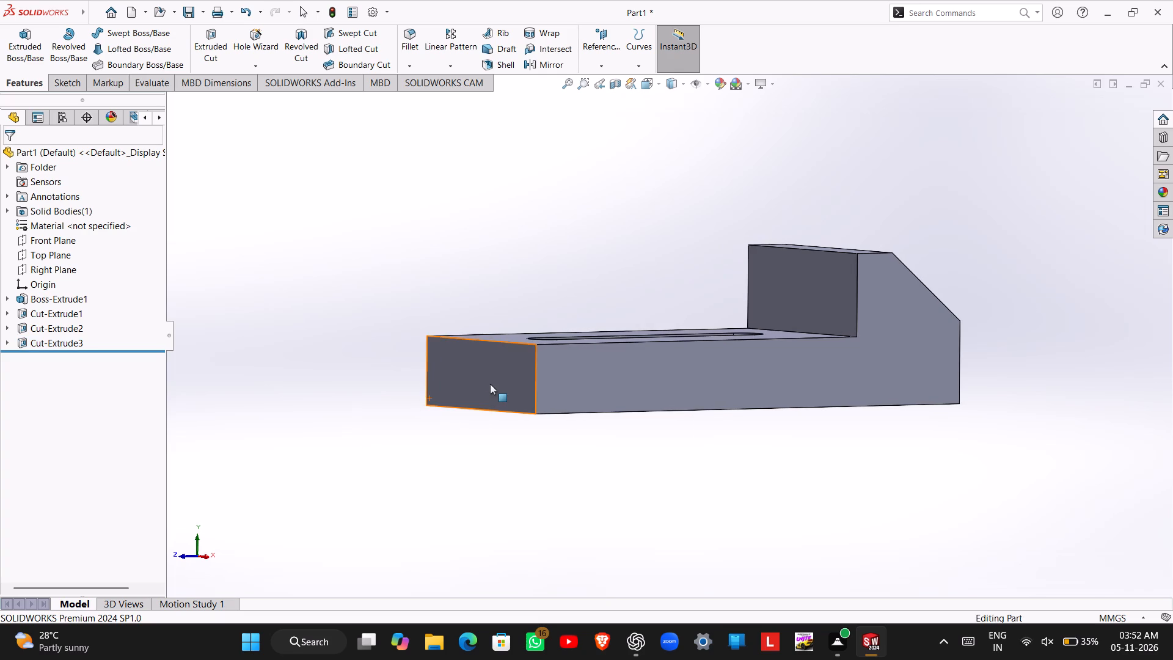
left_click(490, 383)
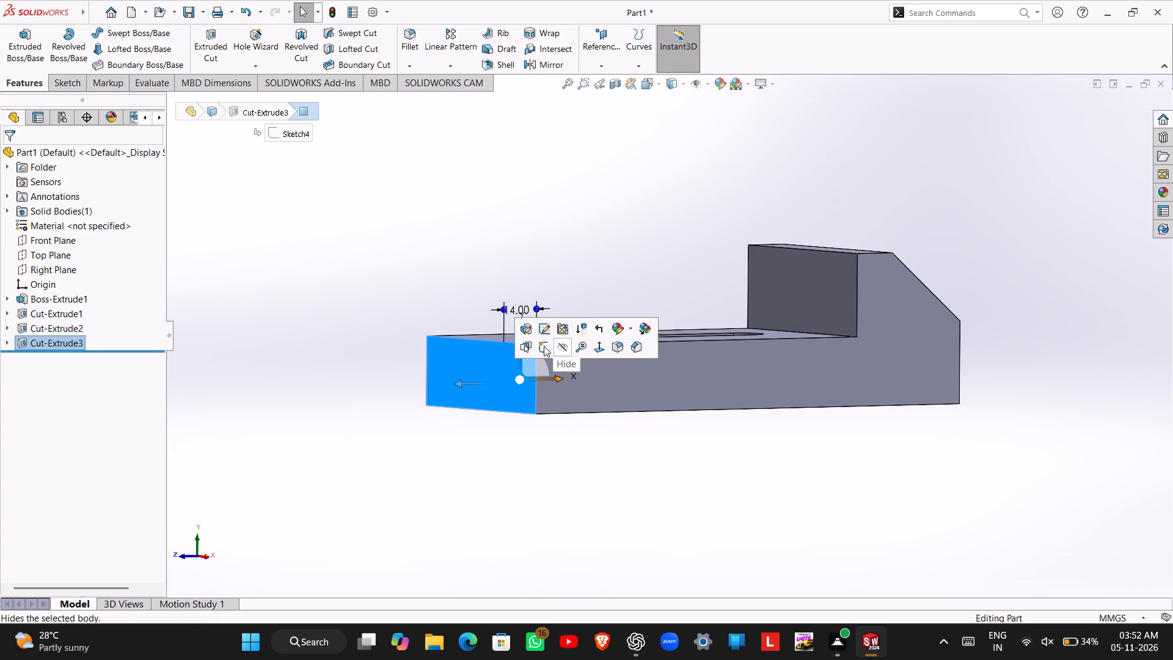
left_click(543, 346)
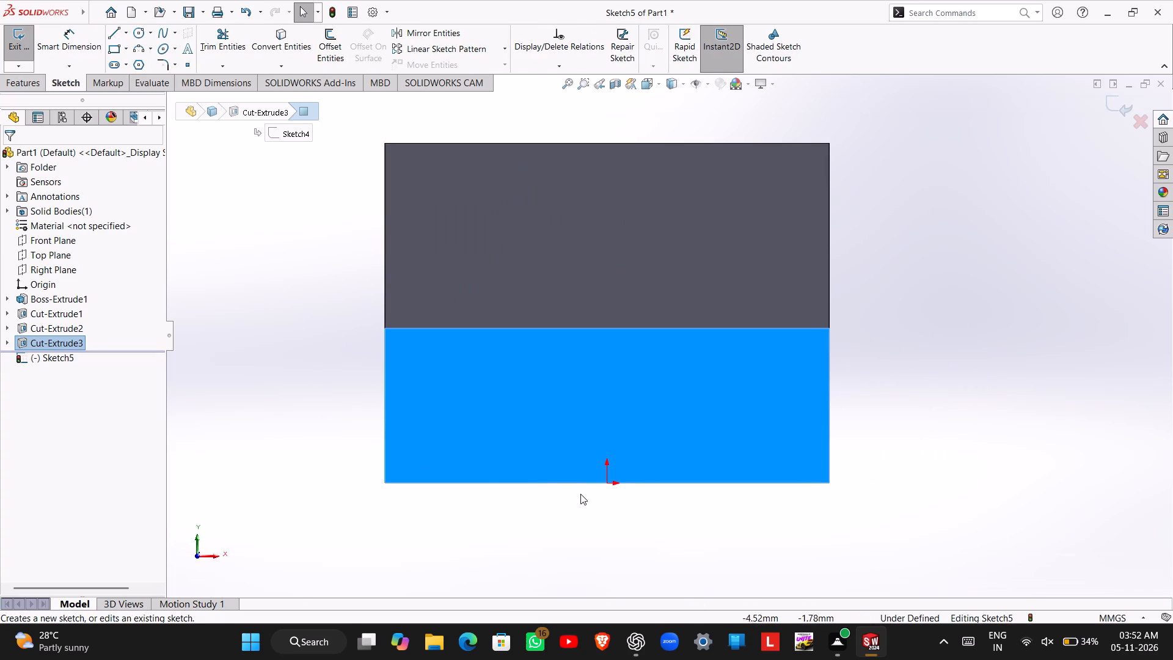
left_click(127, 32)
left_click(159, 60)
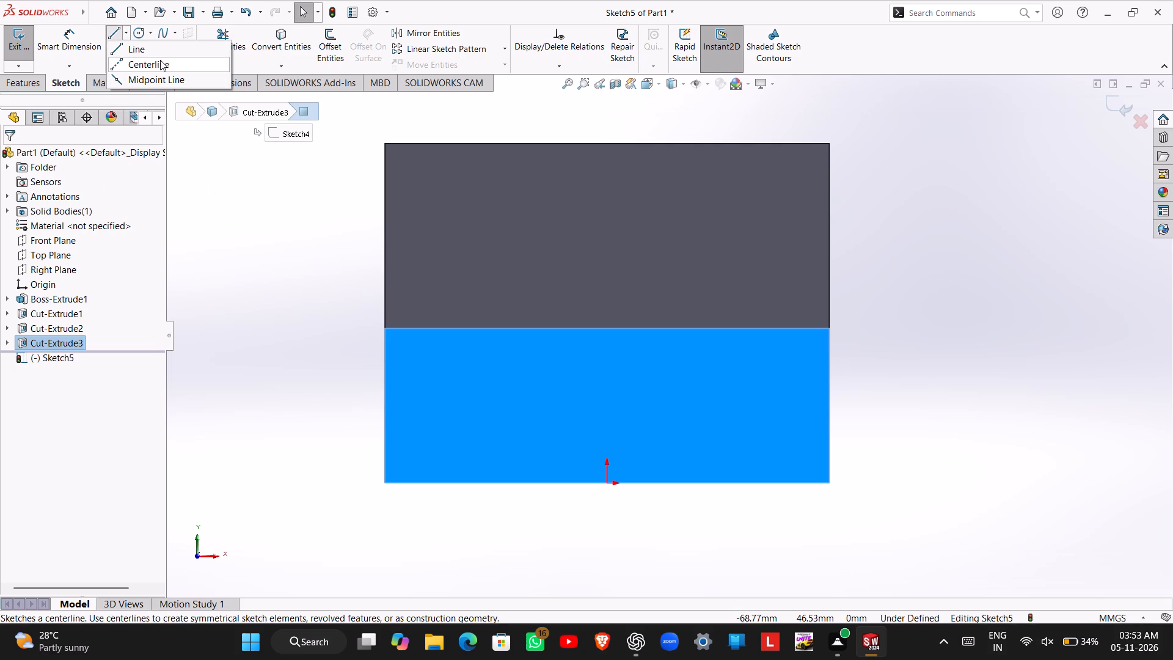
left_click(608, 482)
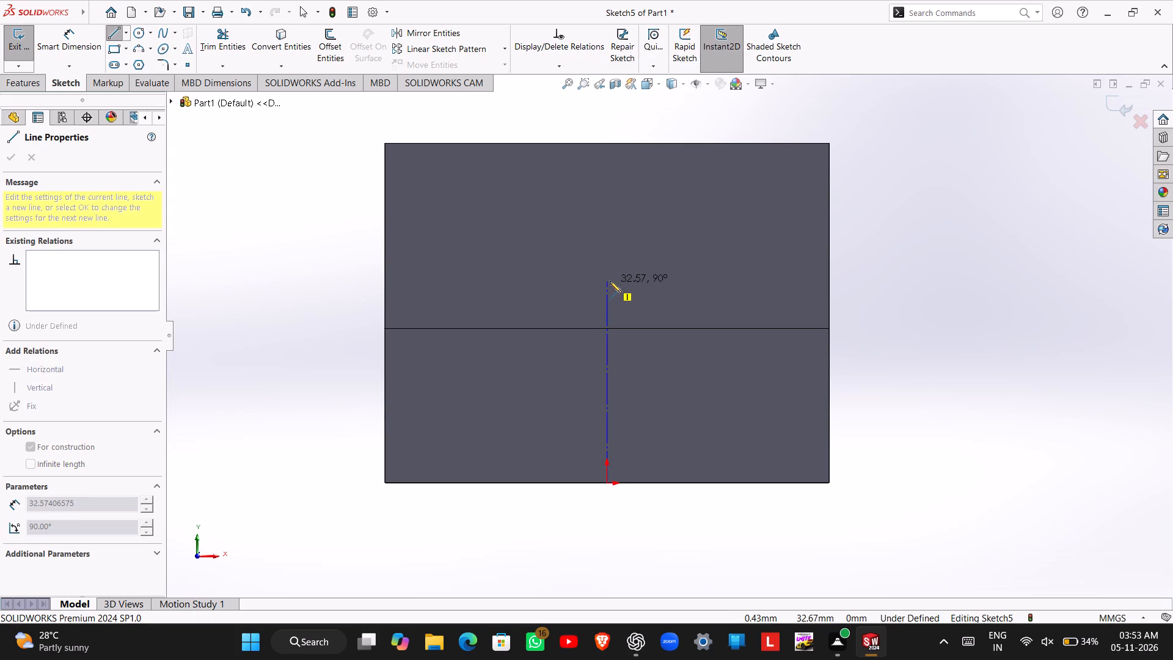
left_click(610, 281)
key("Escape")
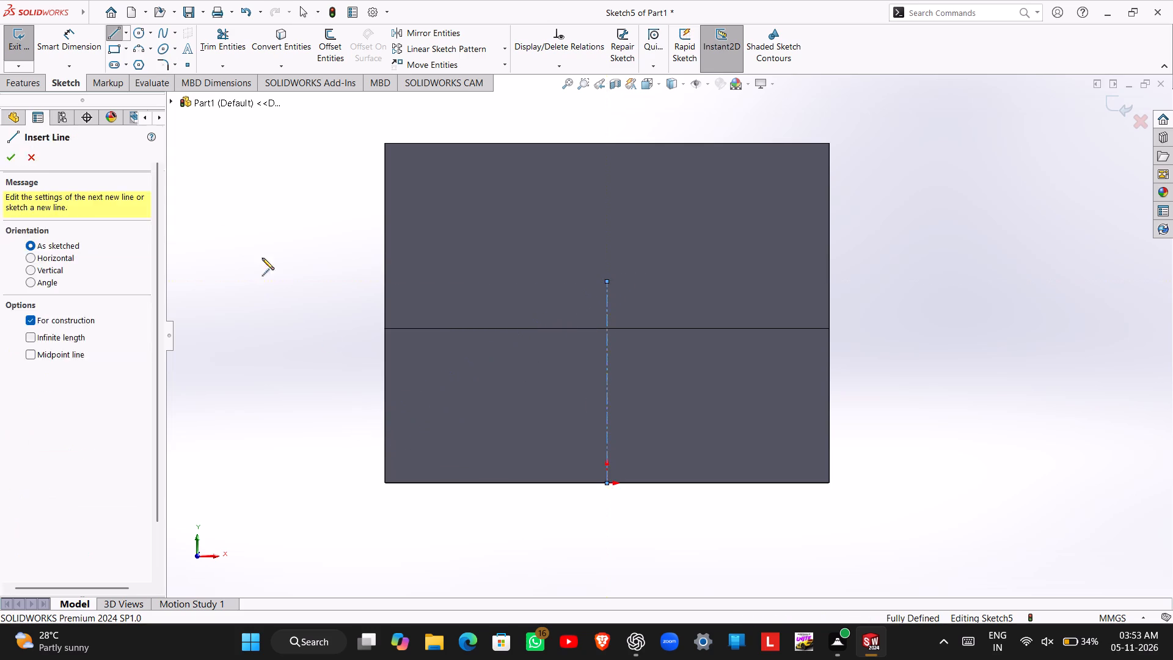
Draw a horizontal centerline about 79 mm long from the midpoint of the end face's side edge, across and past the opposite edge.
left_click(124, 26)
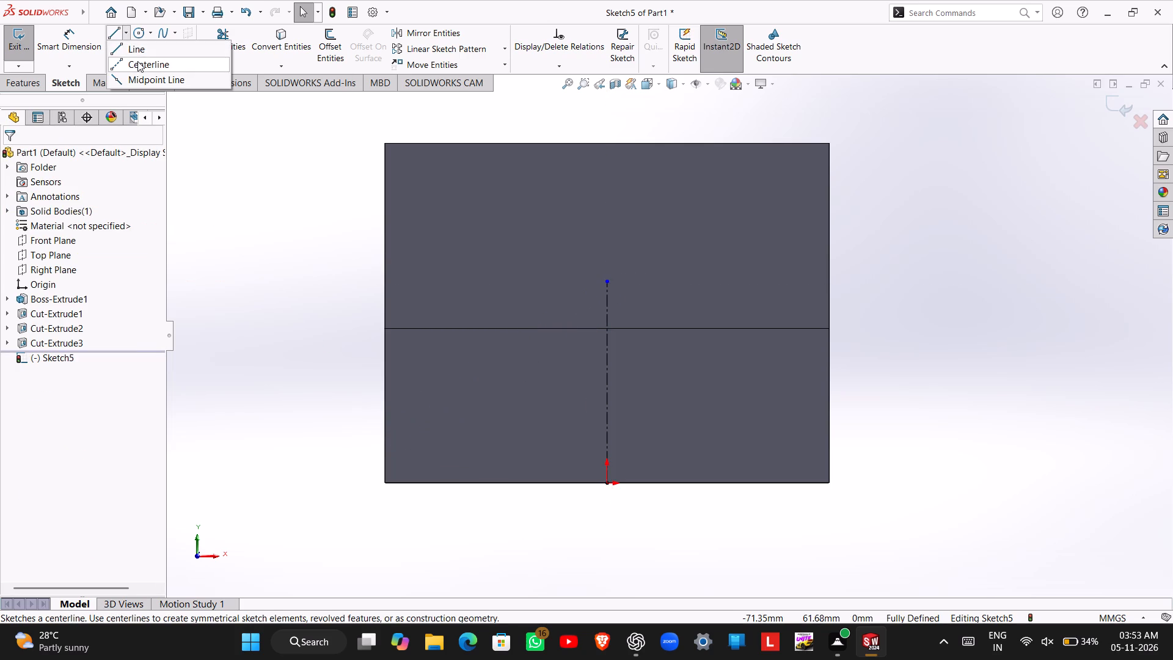
left_click(137, 61)
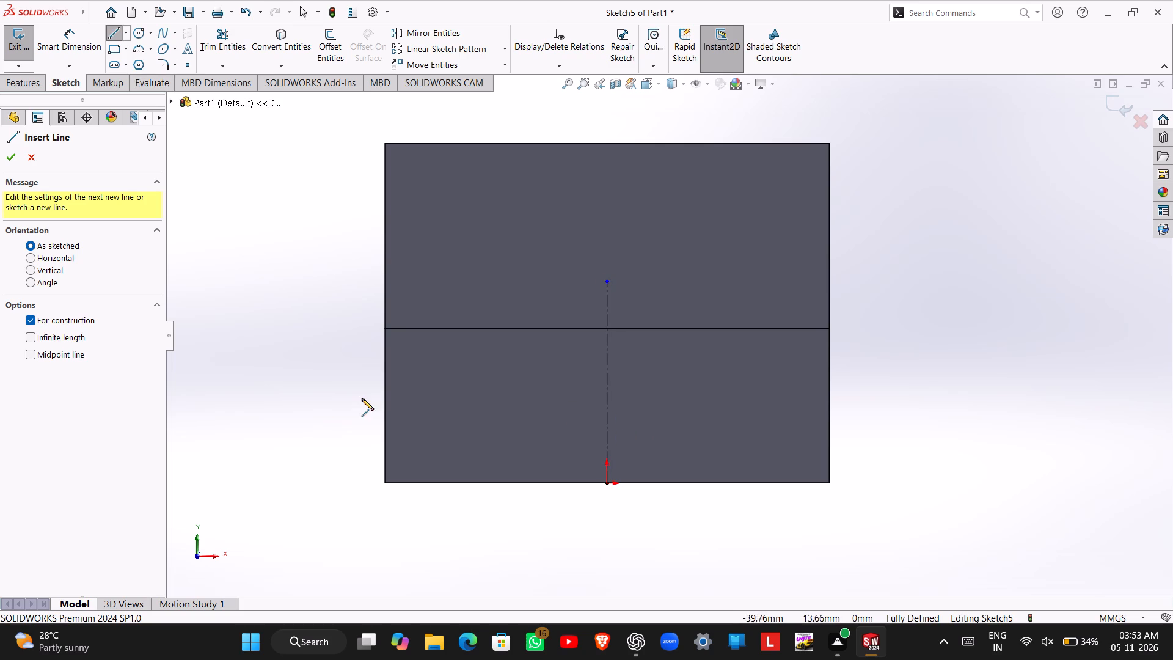
left_click(384, 404)
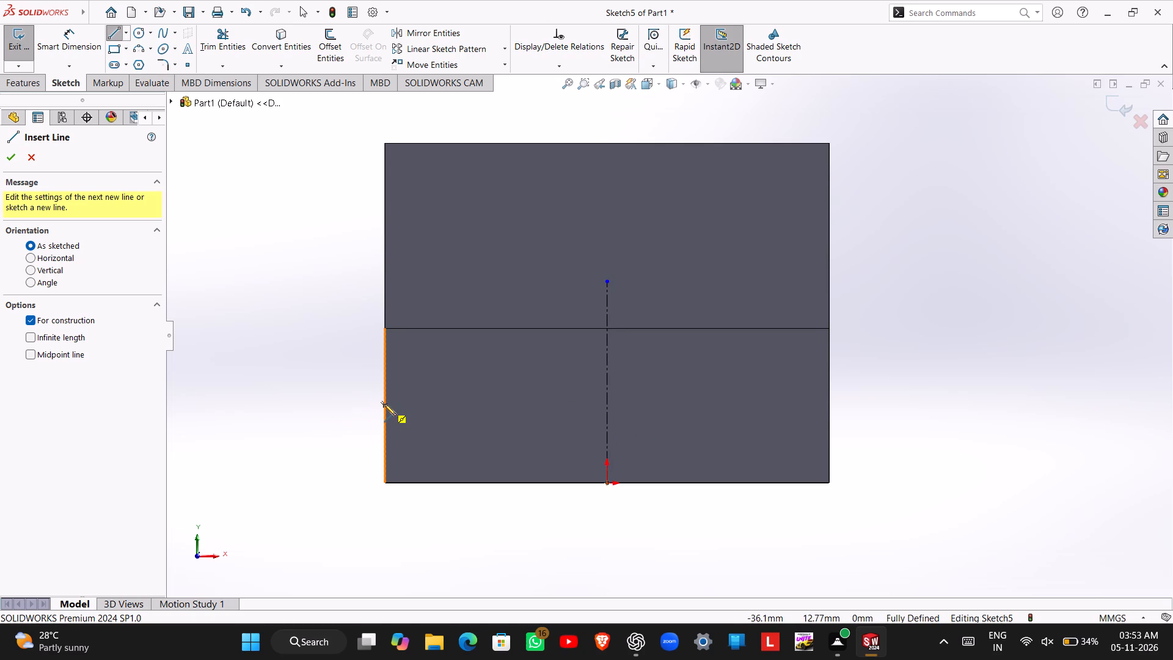
left_click(871, 403)
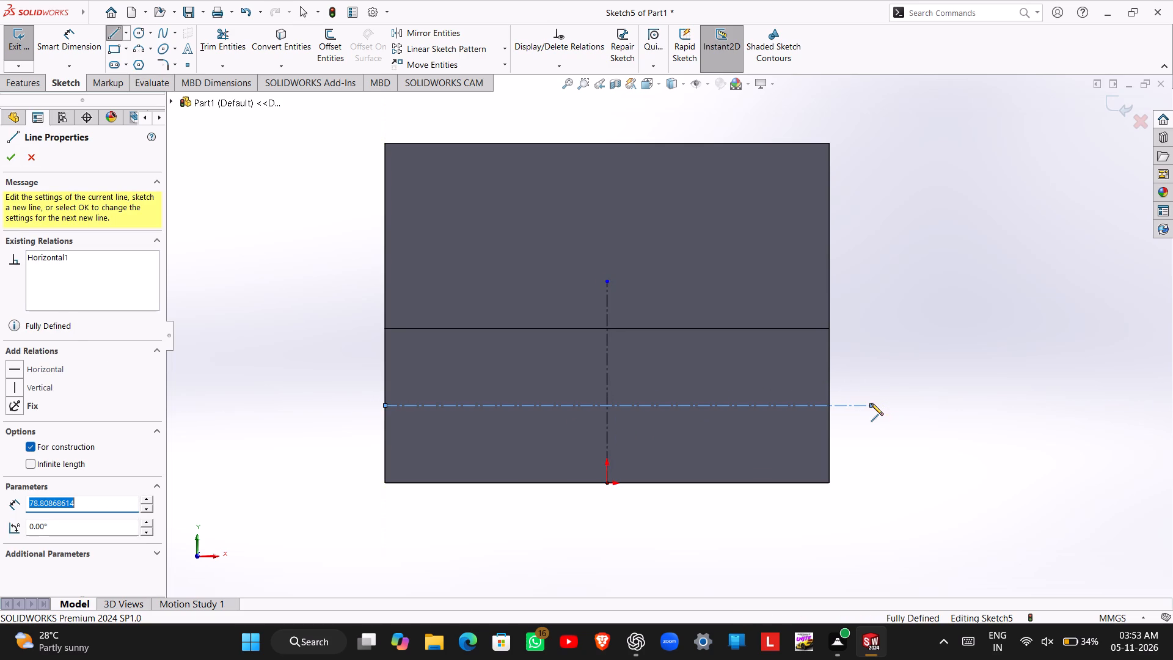
key("Escape")
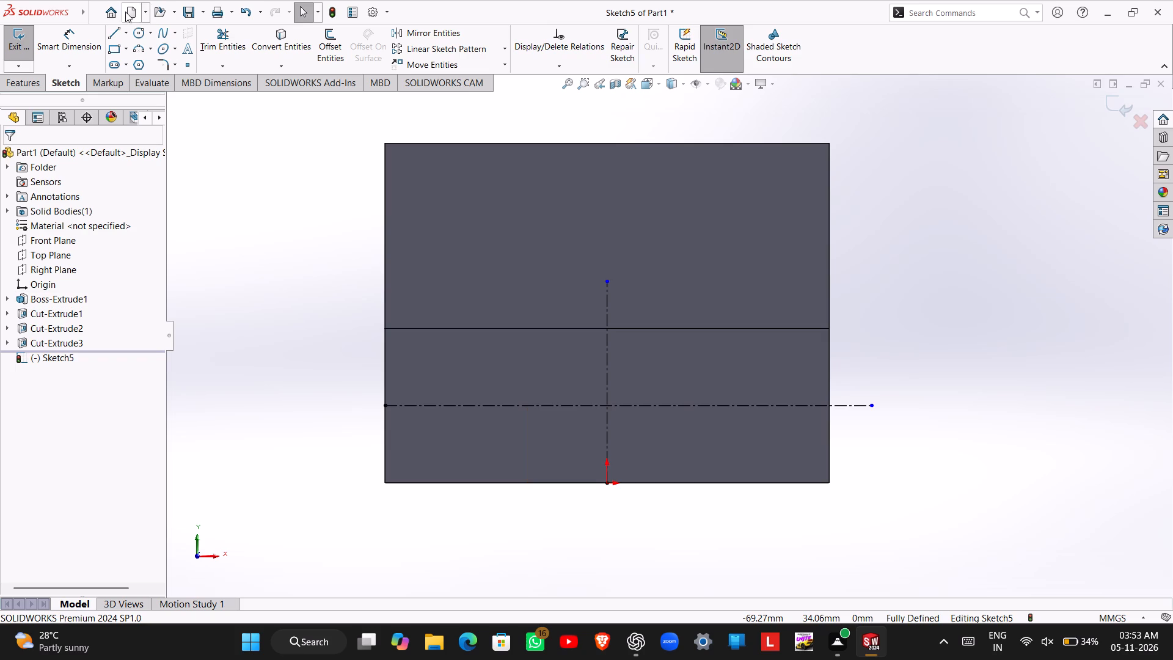
Draw a center rectangle about 68 by 9.5 mm on the end face, centred where the two centerlines cross.
left_click(123, 48)
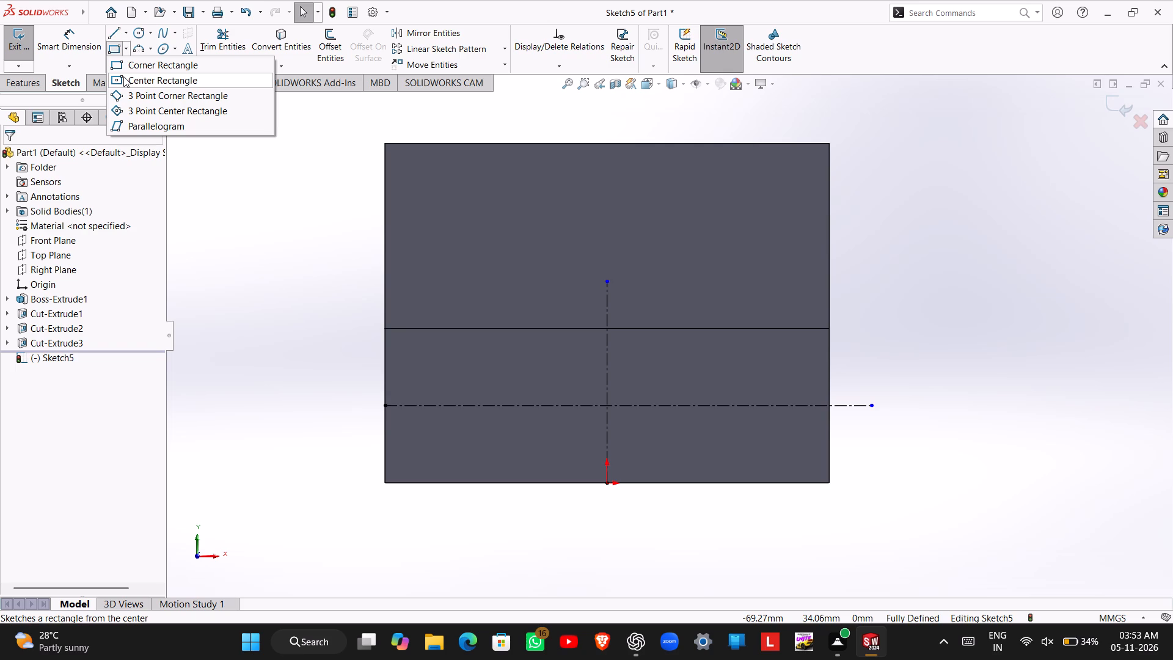
left_click(123, 76)
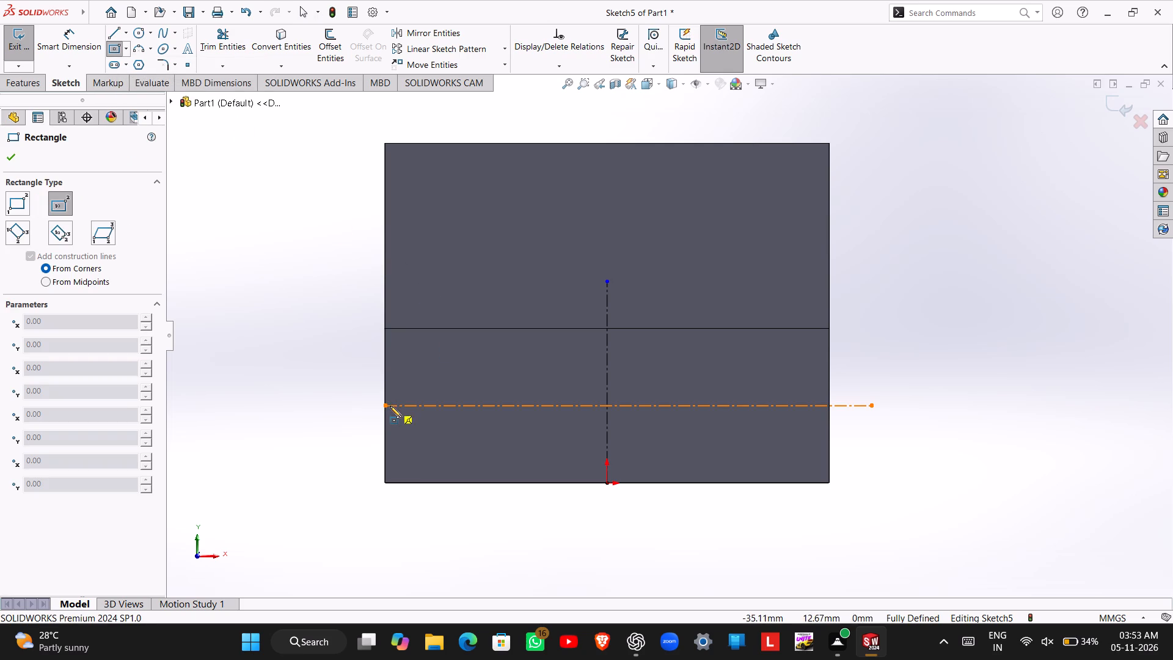
left_click(607, 406)
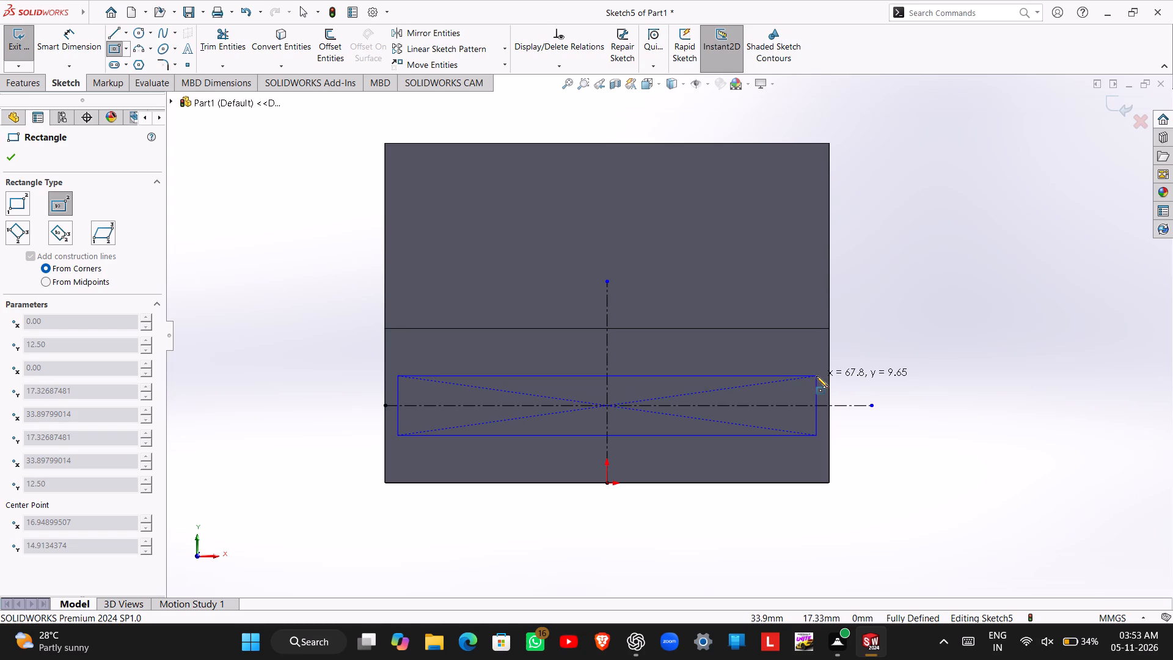
left_click(816, 376)
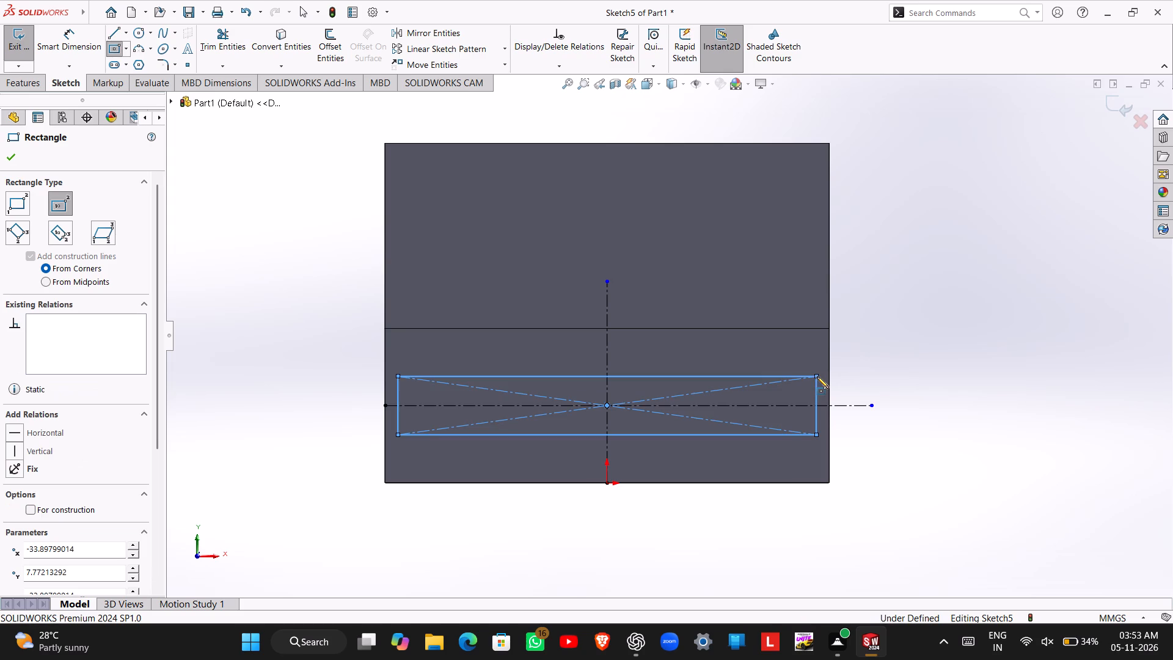
key("Escape")
Dimension the rectangle's height as 12 mm.
right_click_drag(905, 401, 921, 284)
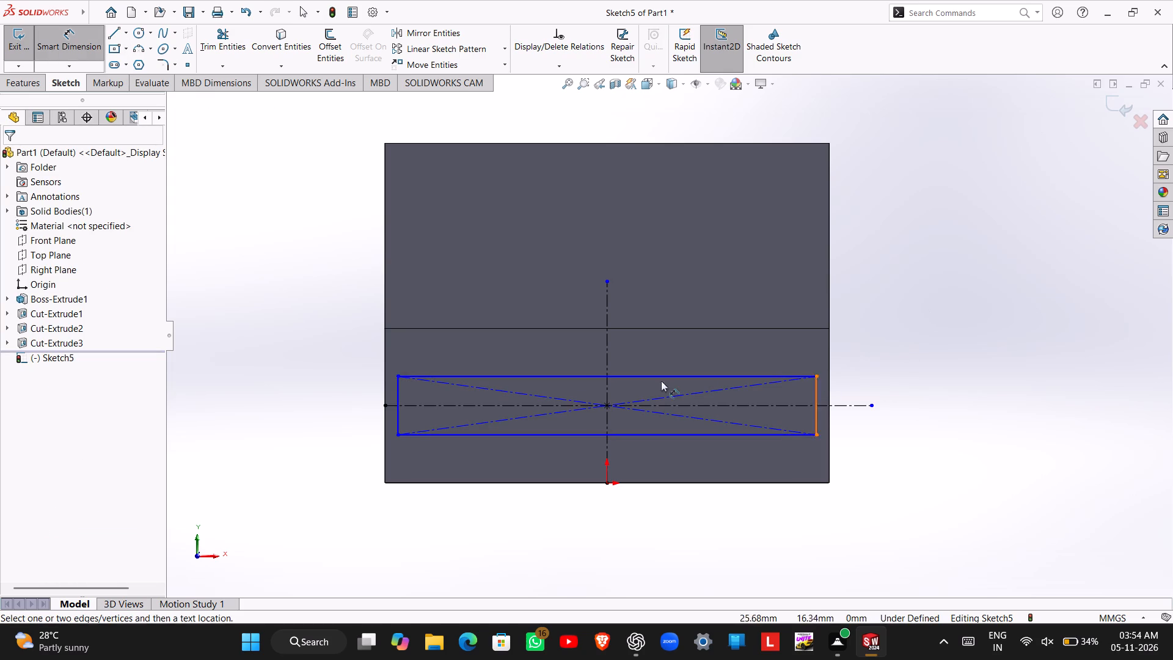
left_click(817, 395)
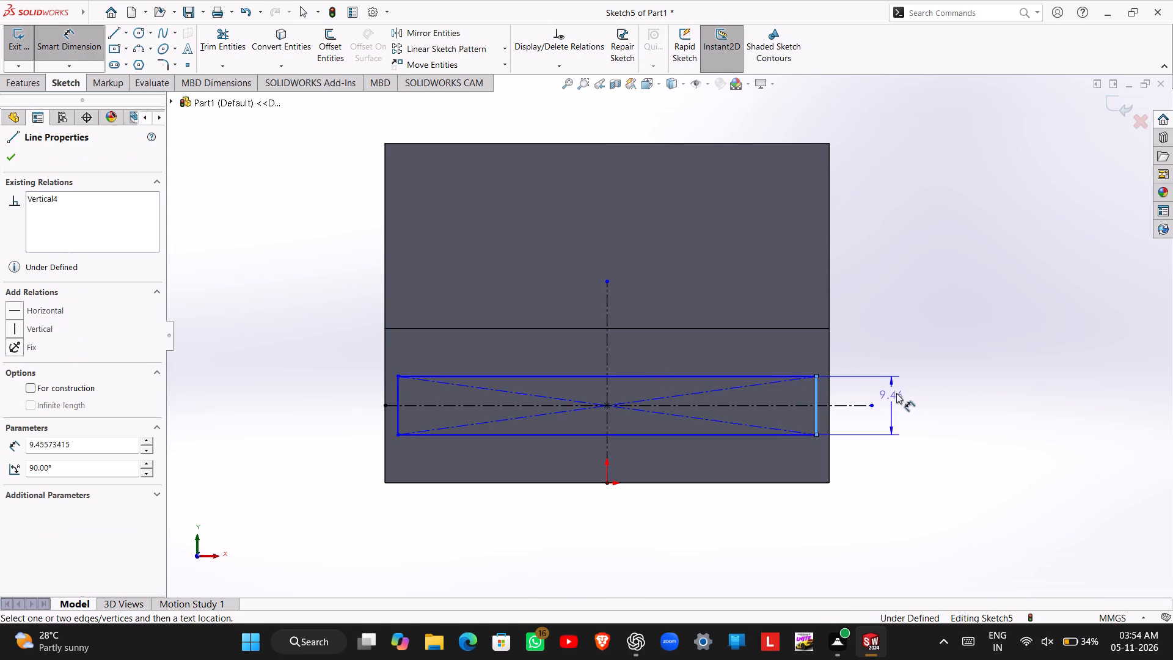
left_click(918, 391)
type("12")
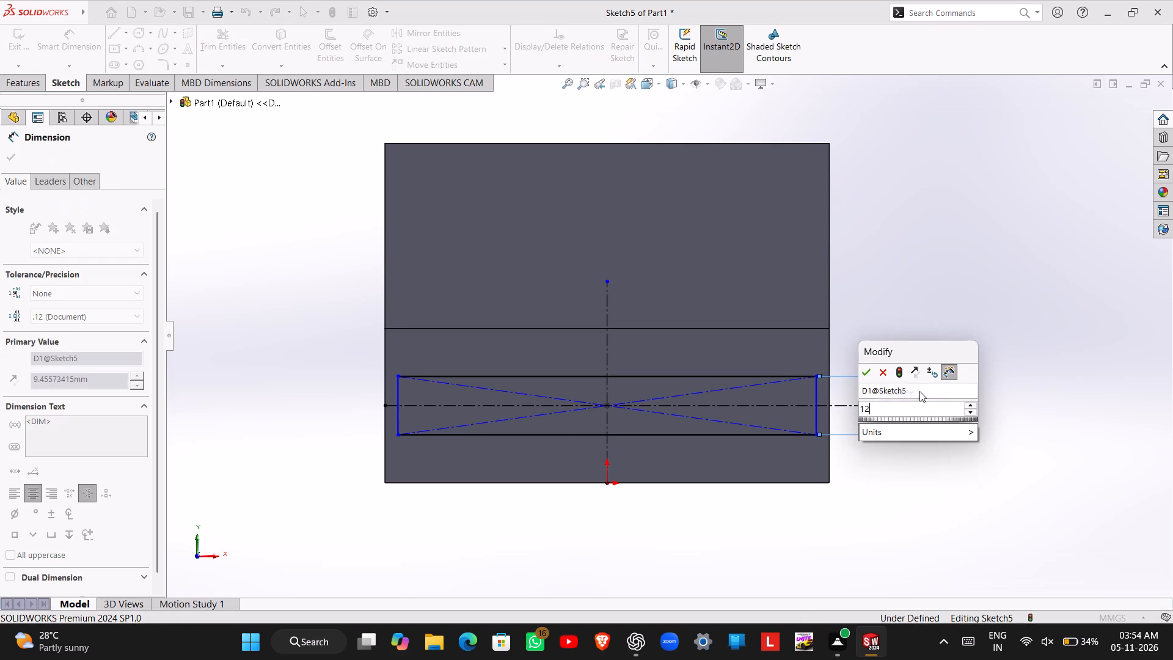
key("Return")
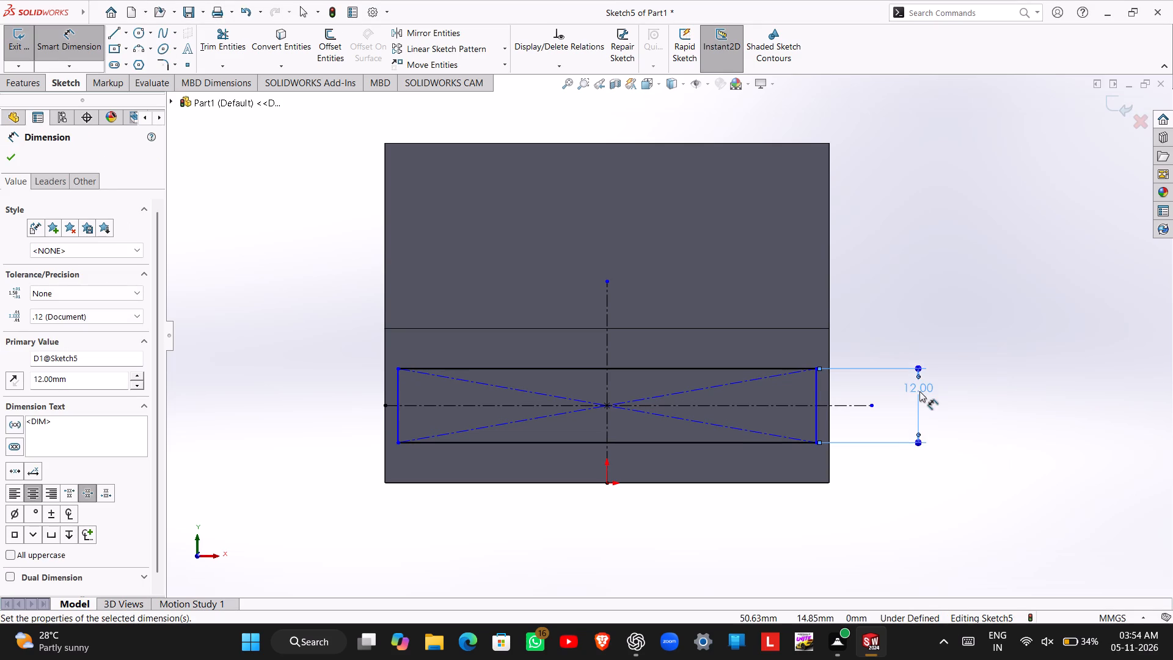
Dimension the gap between the rectangle's vertical side and the block's adjacent side edge as 1 mm.
left_click(816, 414)
left_click(830, 414)
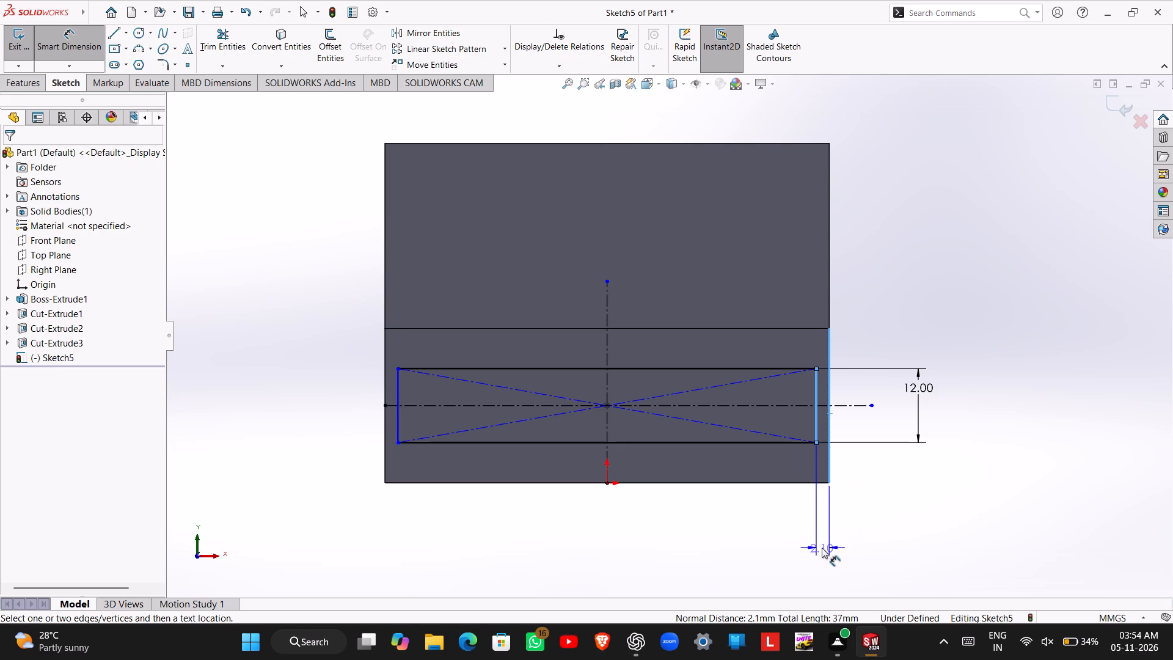
left_click(822, 547)
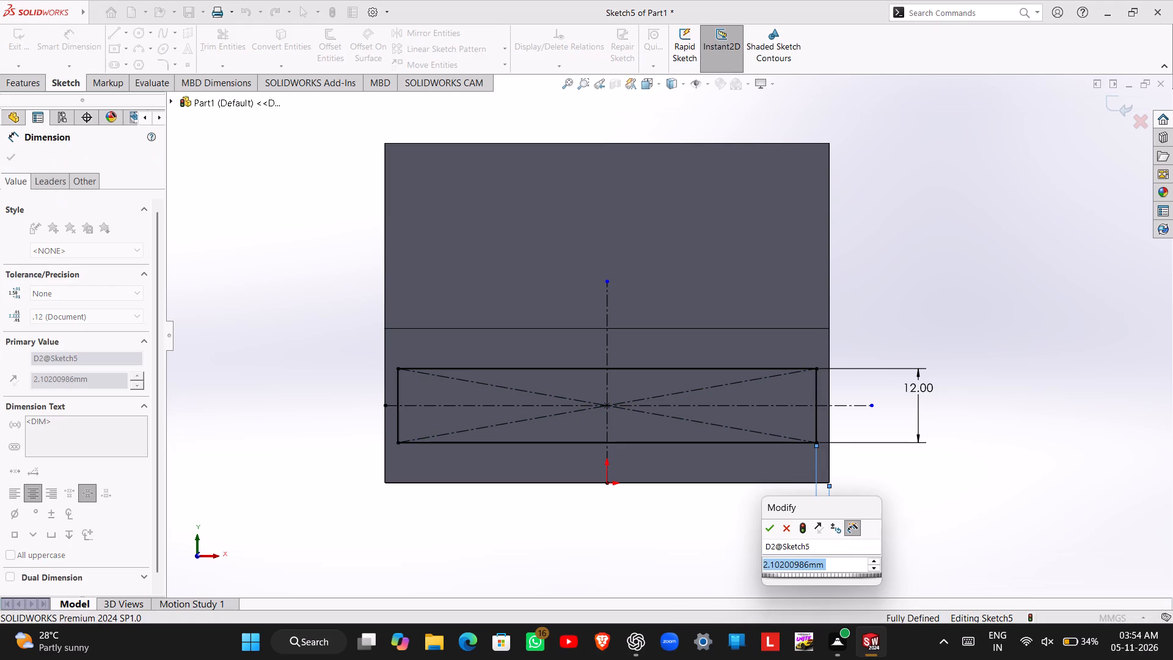
key("1")
key("Return")
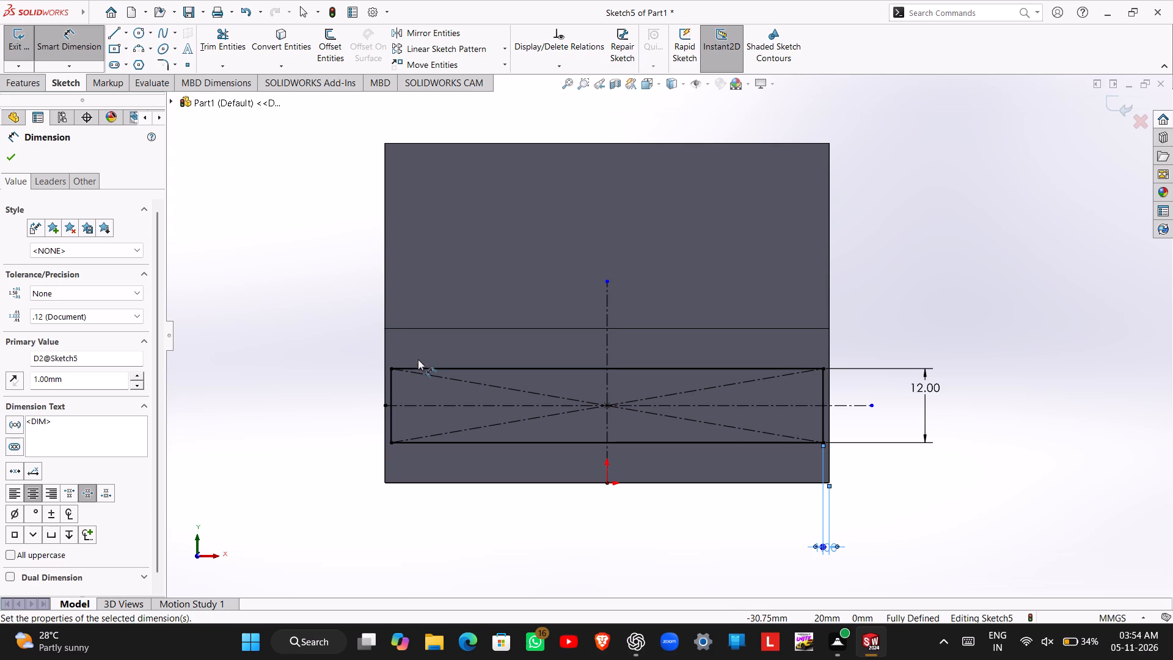
key("Escape")
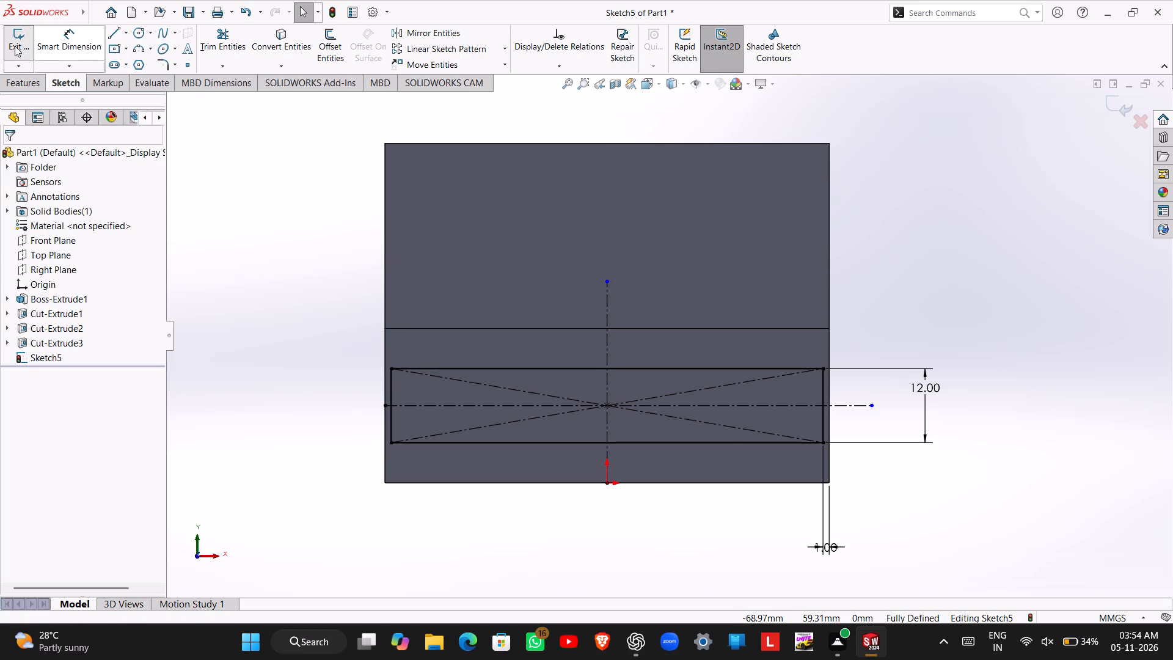
Finish the sketch and extrude the rectangle as a merged boss, Mid Plane, with a depth of 14 mm.
left_click(15, 46)
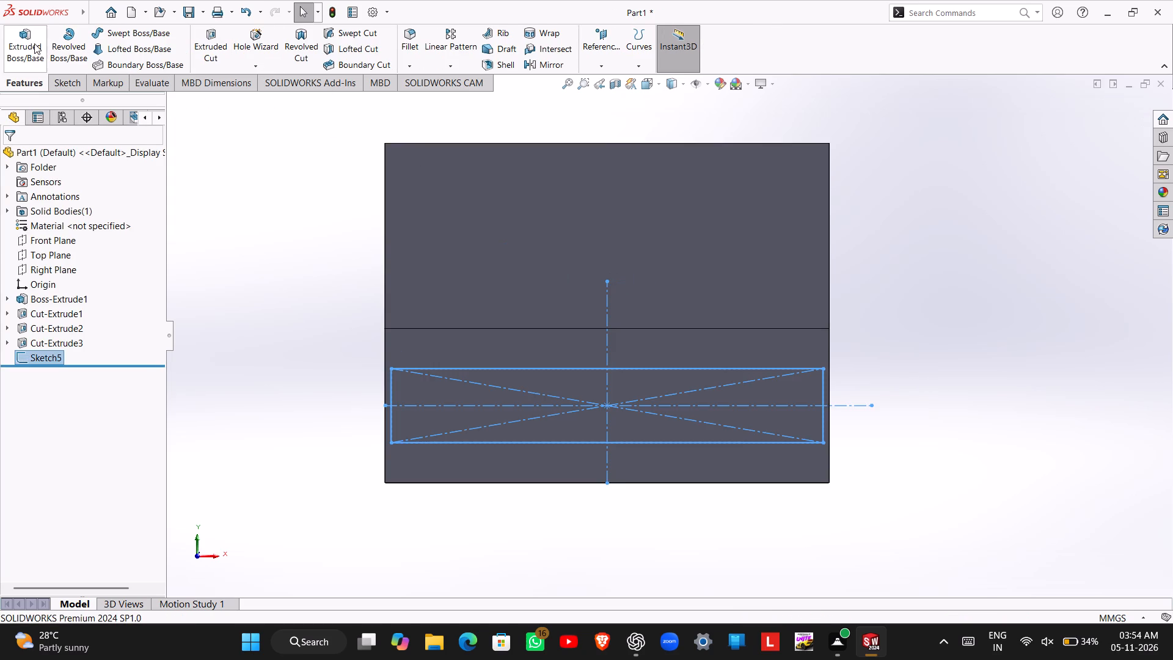
left_click(34, 43)
middle_click_drag(958, 285, 878, 287)
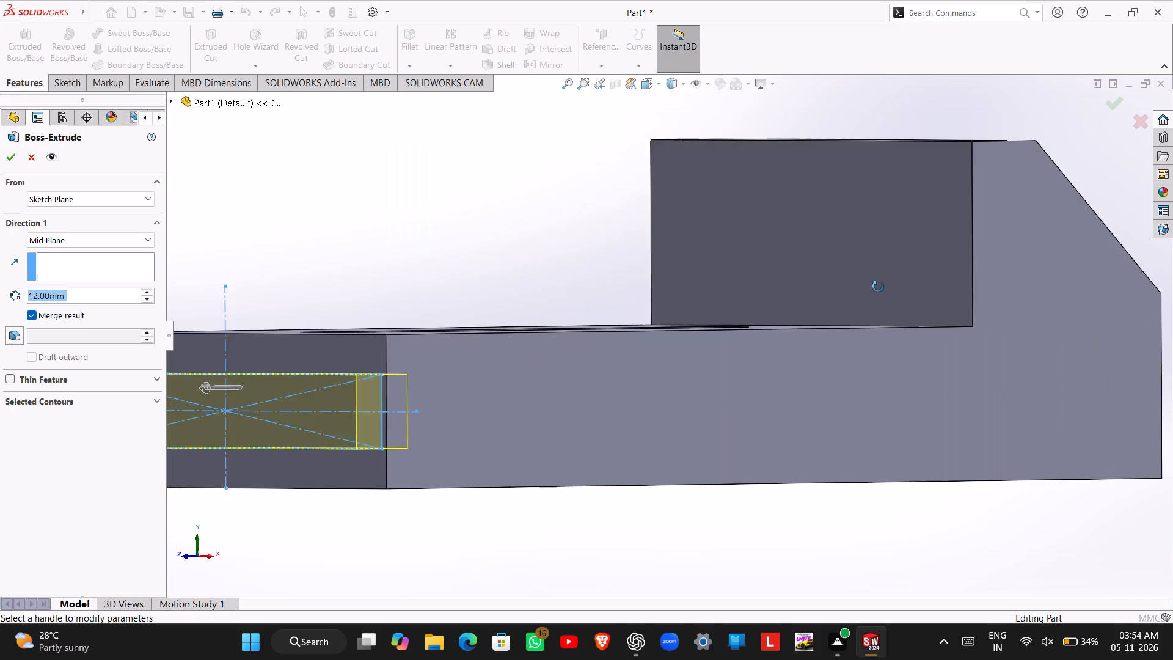
middle_click_drag(878, 287, 879, 285)
scroll(879, 279, "up", 2)
middle_click_drag(813, 302, 770, 302)
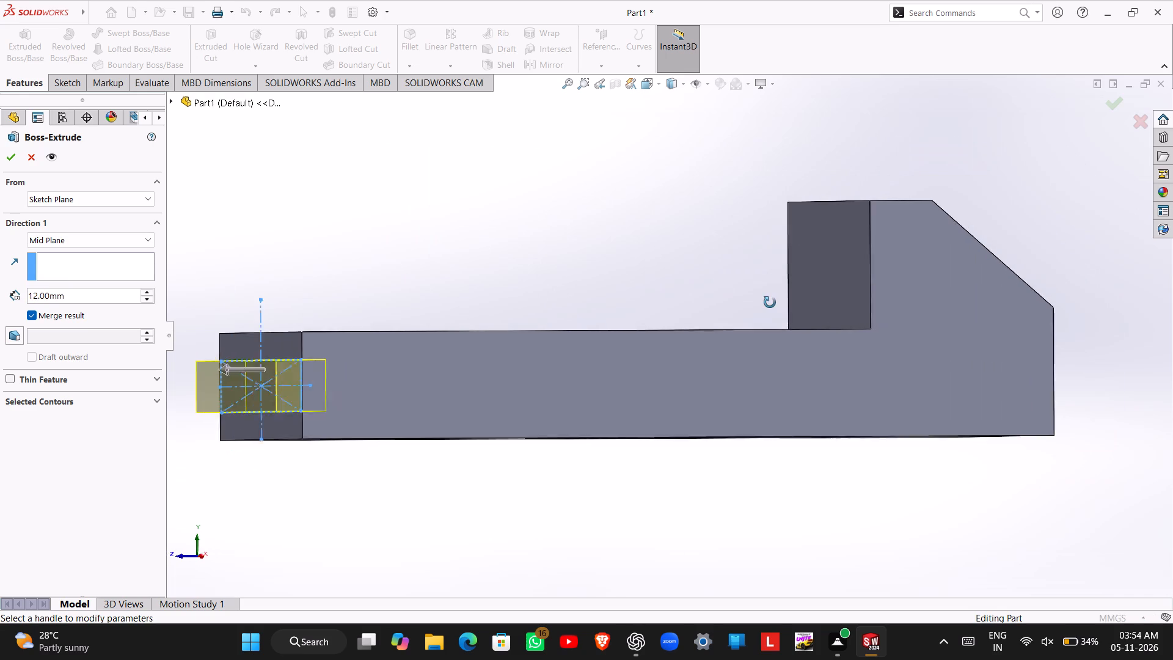
middle_click_drag(770, 302, 769, 304)
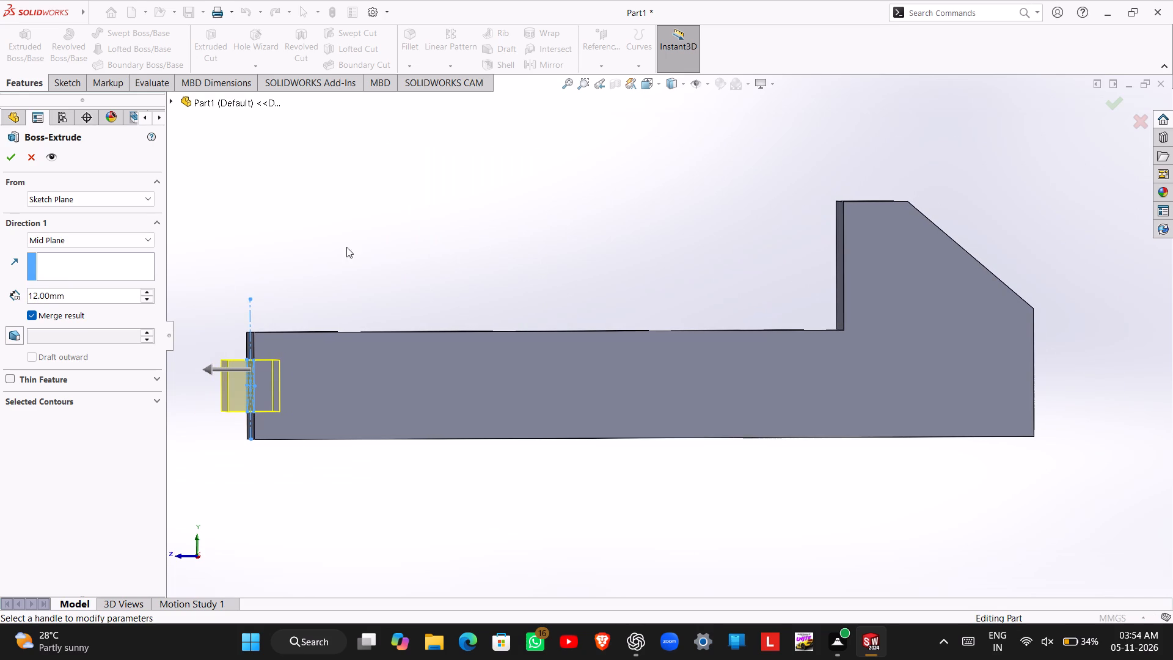
double_click(78, 290)
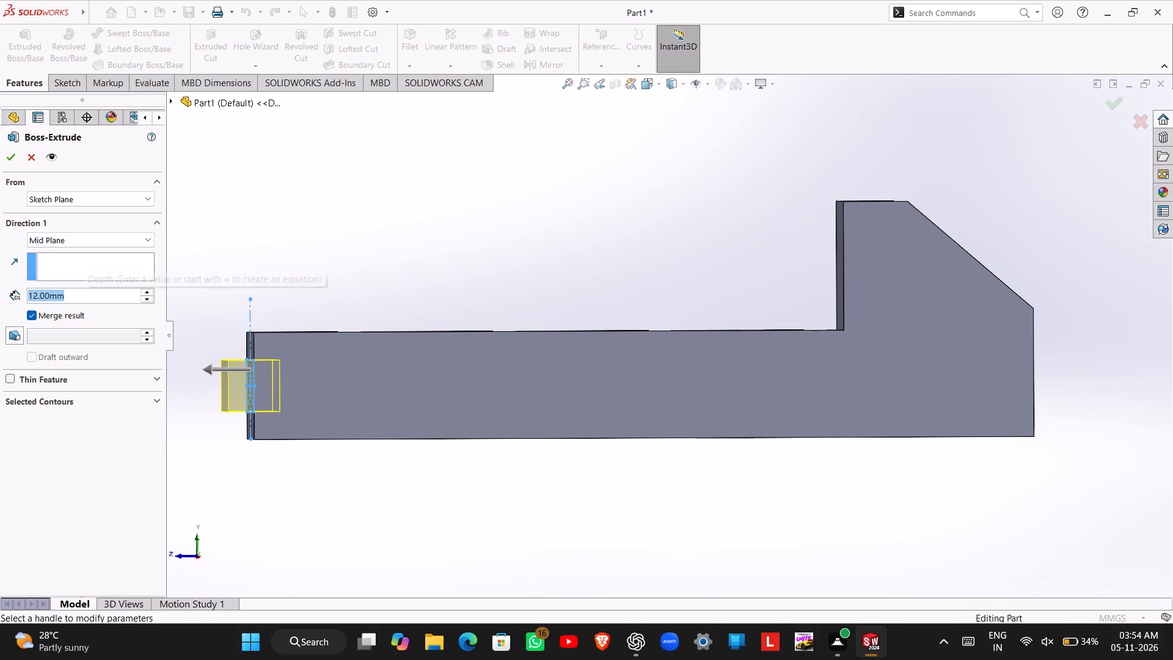
type("14")
key("Return")
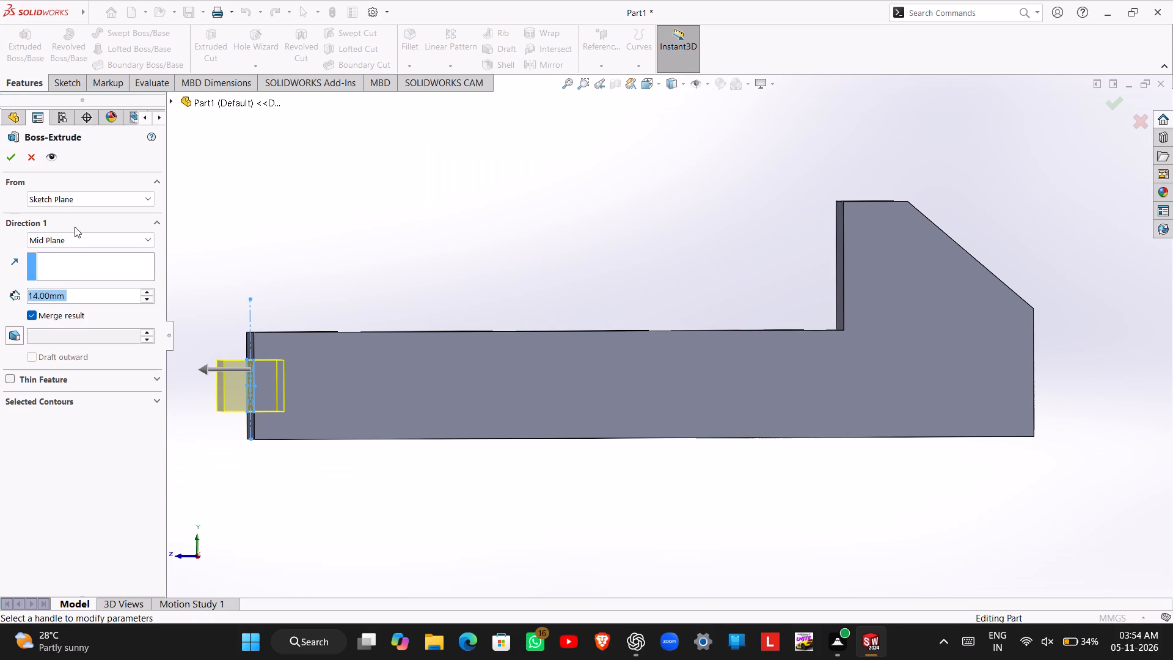
left_click(10, 159)
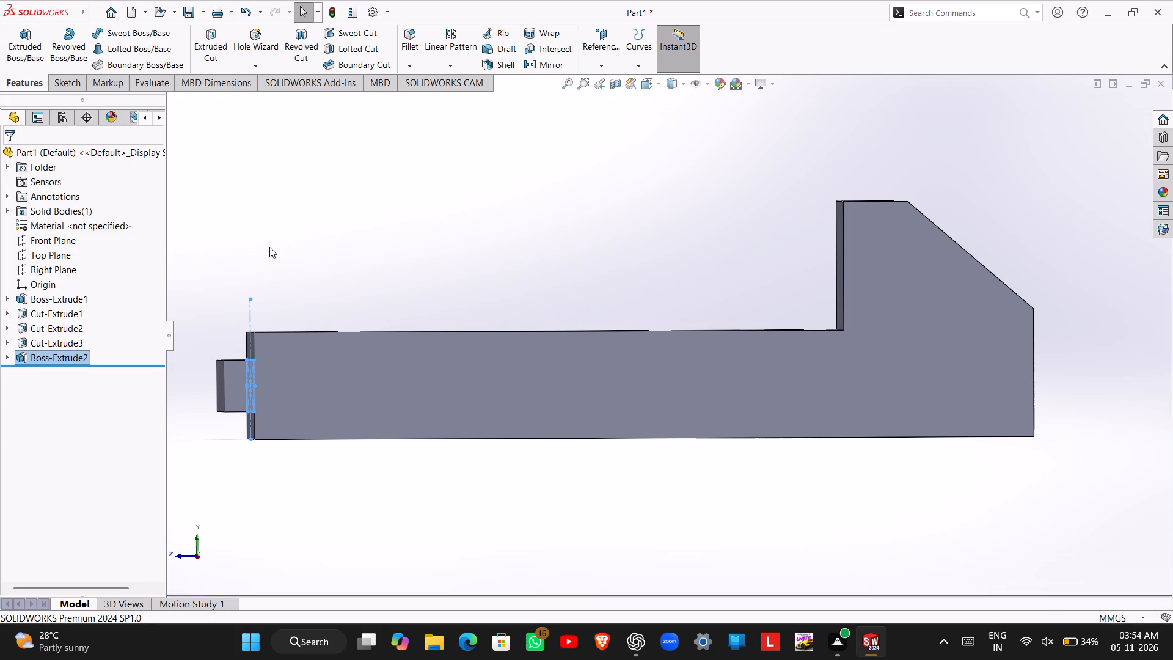
Apply a 6 mm symmetric fillet to the four edges where the projecting boss meets the block's end face.
middle_click_drag(269, 247, 293, 262)
left_click(293, 262)
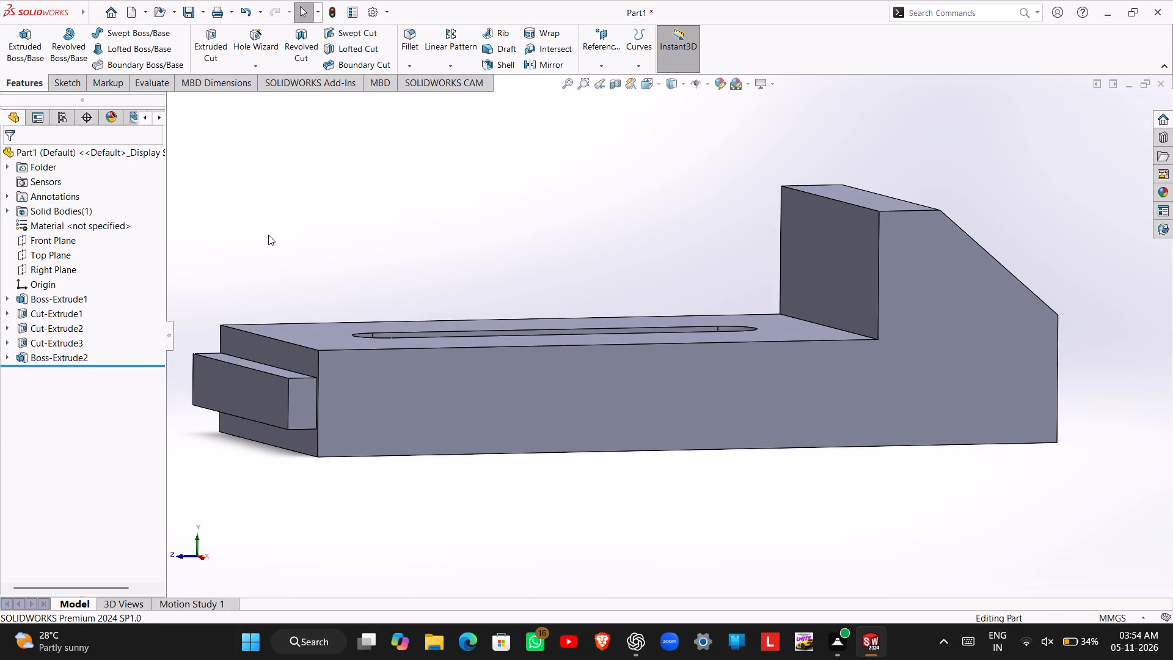
middle_click_drag(268, 235, 315, 260)
left_click(410, 50)
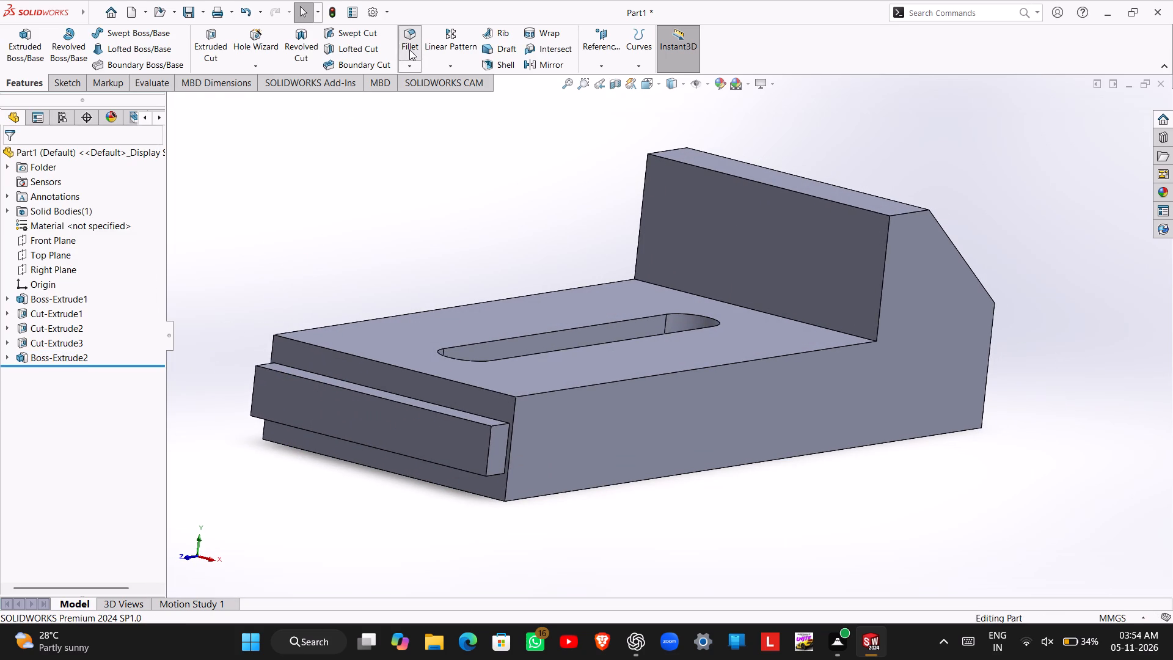
middle_click_drag(345, 340, 346, 356)
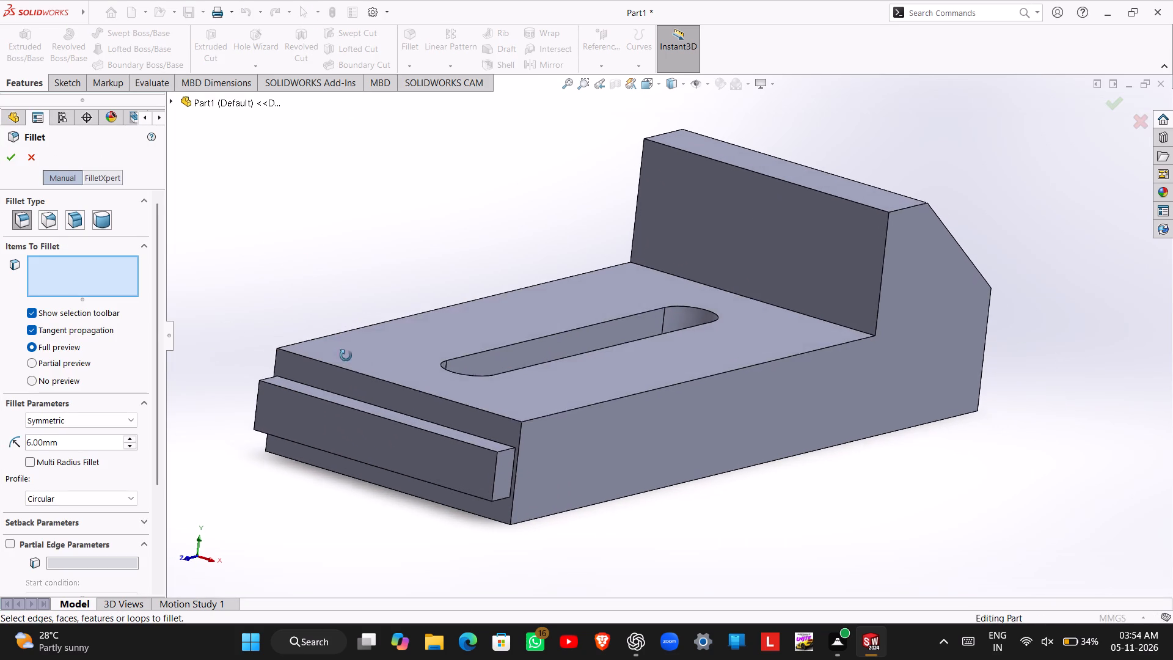
middle_click_drag(346, 356, 346, 359)
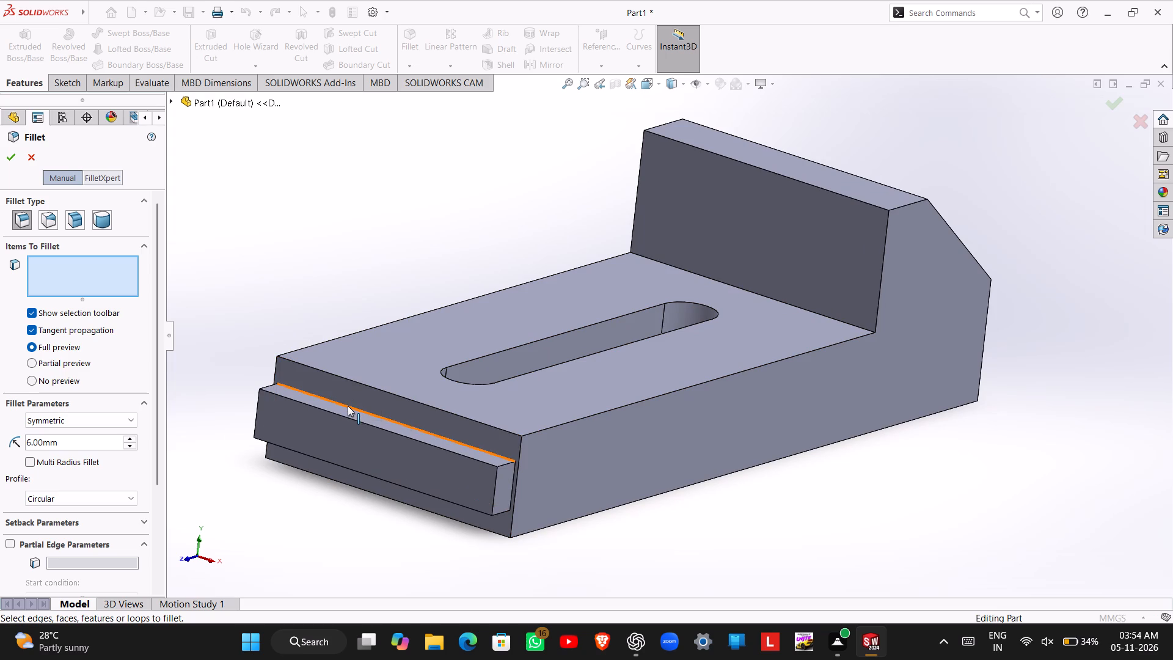
left_click(348, 406)
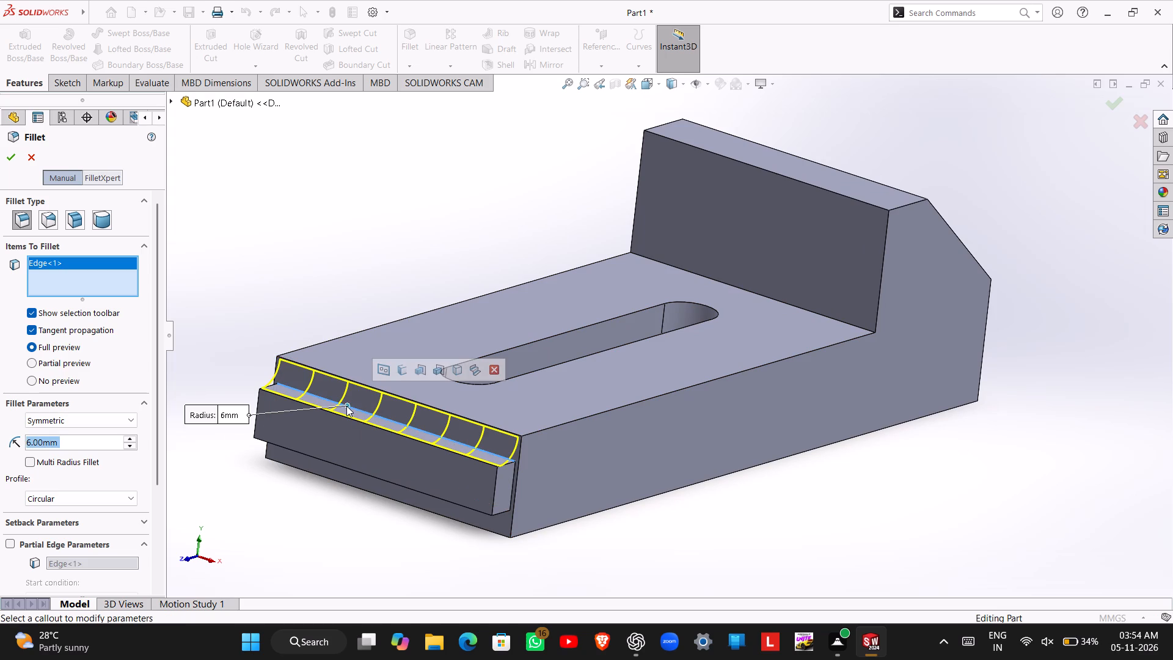
middle_click_drag(302, 411, 378, 410)
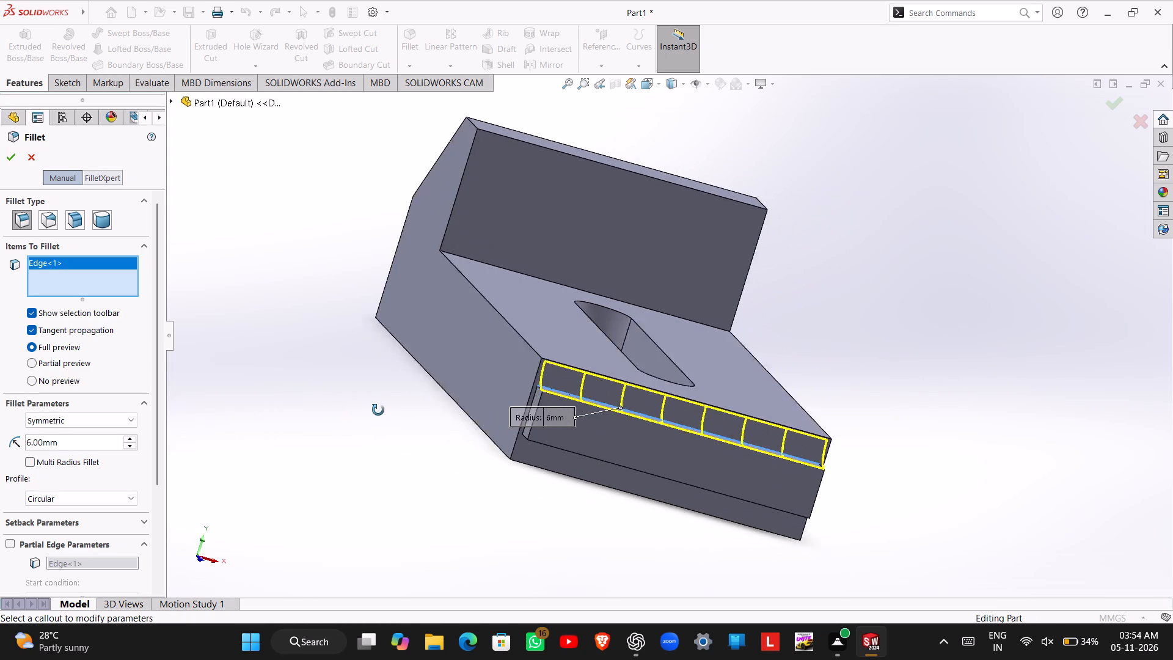
middle_click_drag(378, 410, 379, 410)
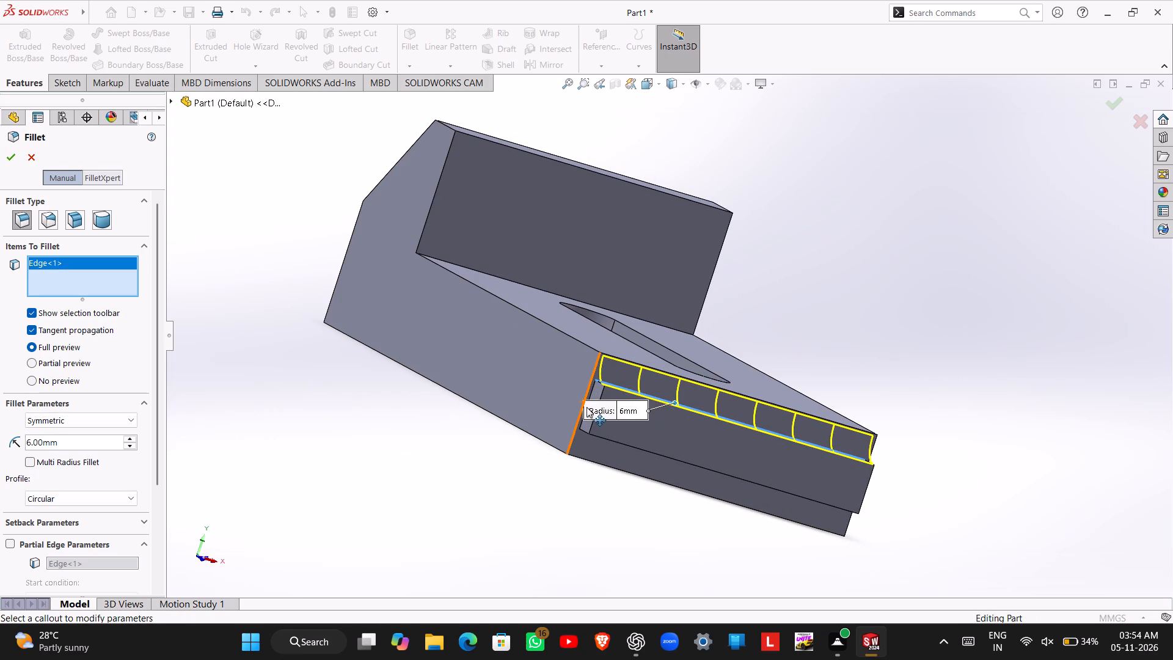
left_click(580, 425)
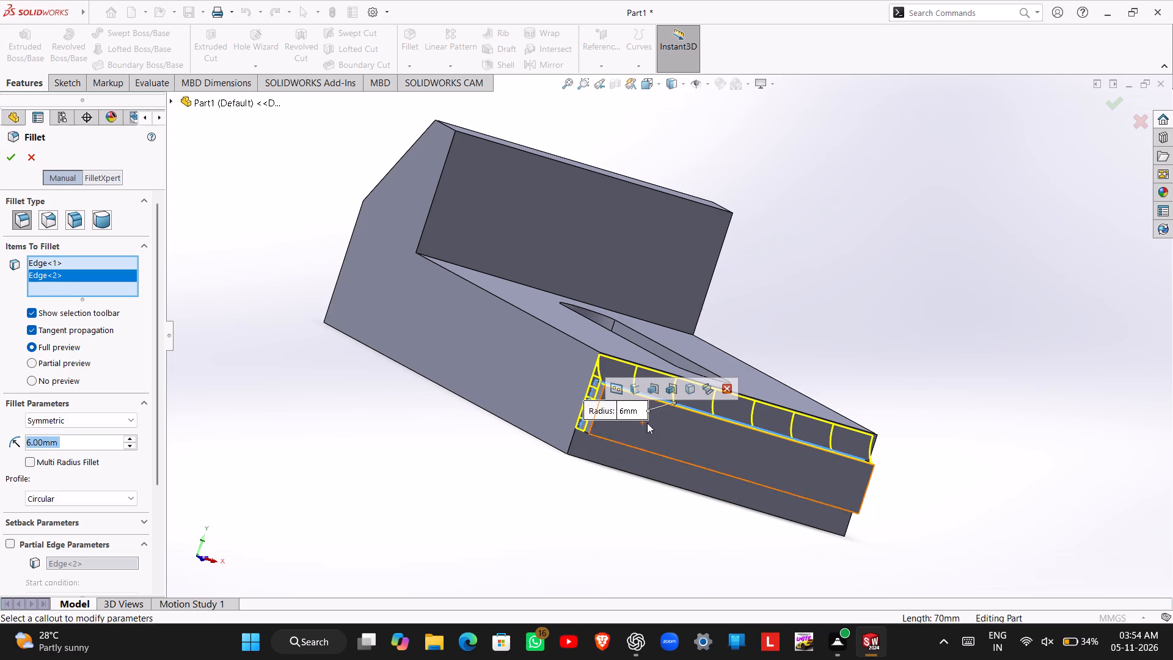
middle_click_drag(667, 422, 613, 392)
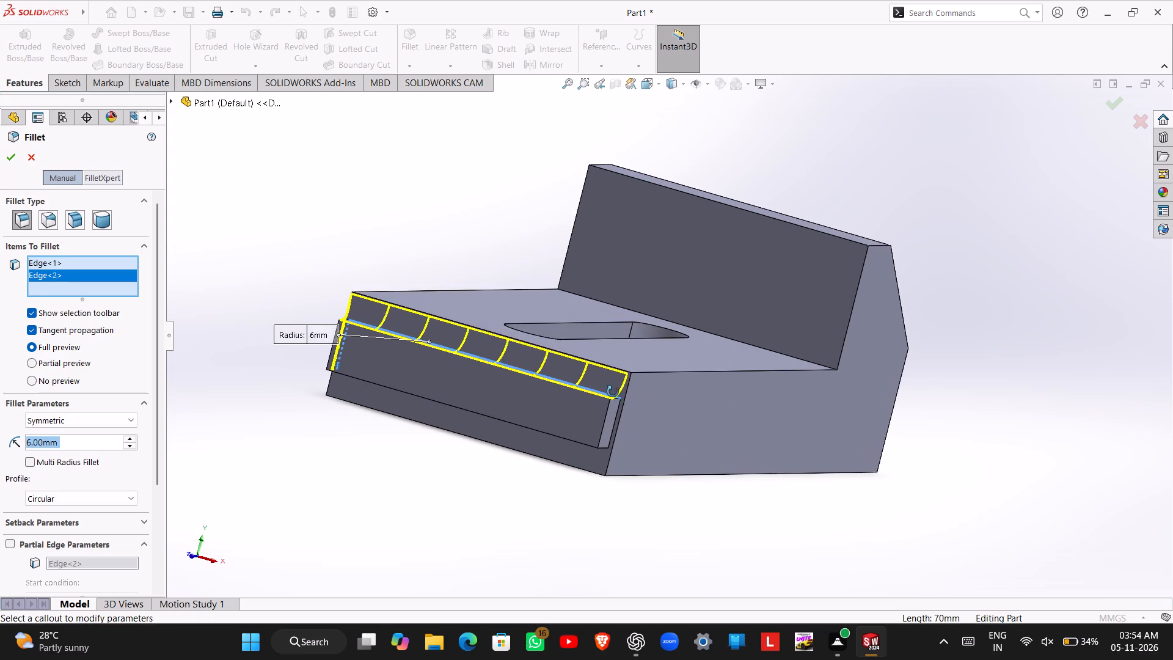
middle_click_drag(613, 392, 608, 389)
middle_click_drag(605, 388, 596, 386)
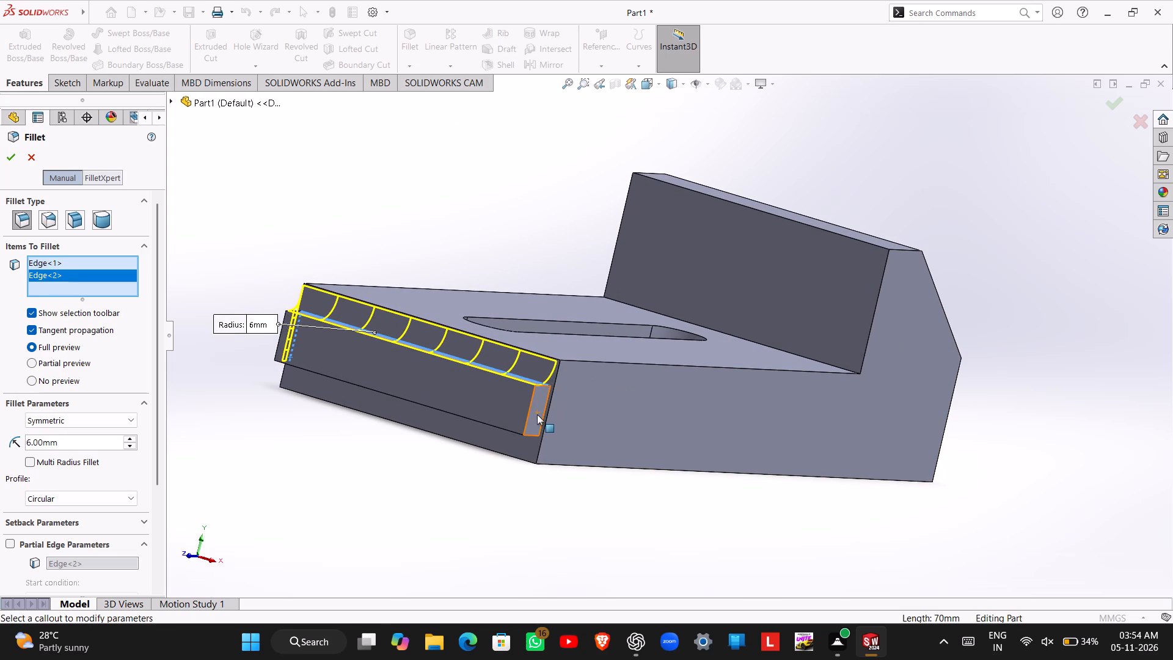
left_click(543, 420)
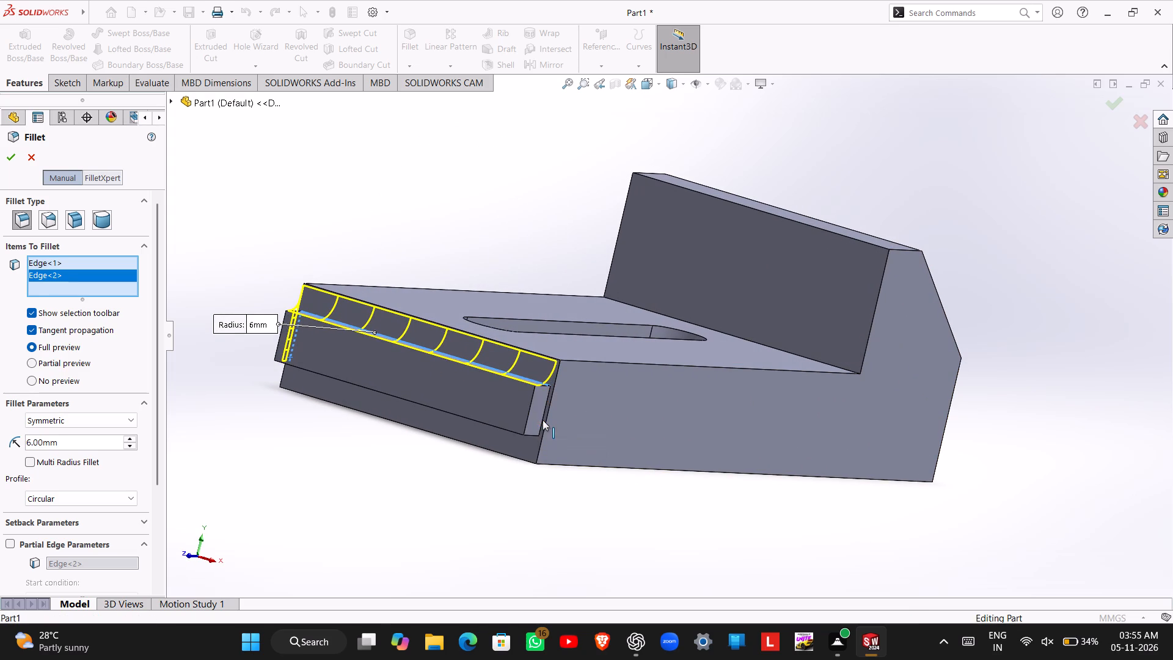
middle_click_drag(493, 431, 517, 409)
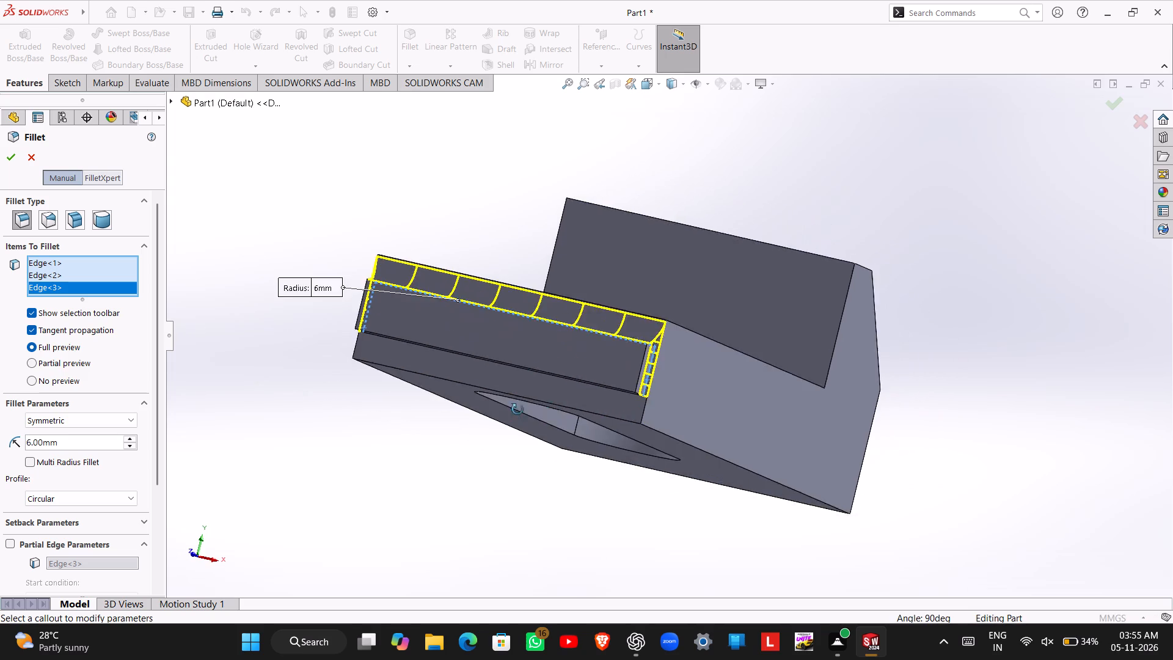
middle_click_drag(517, 409, 541, 354)
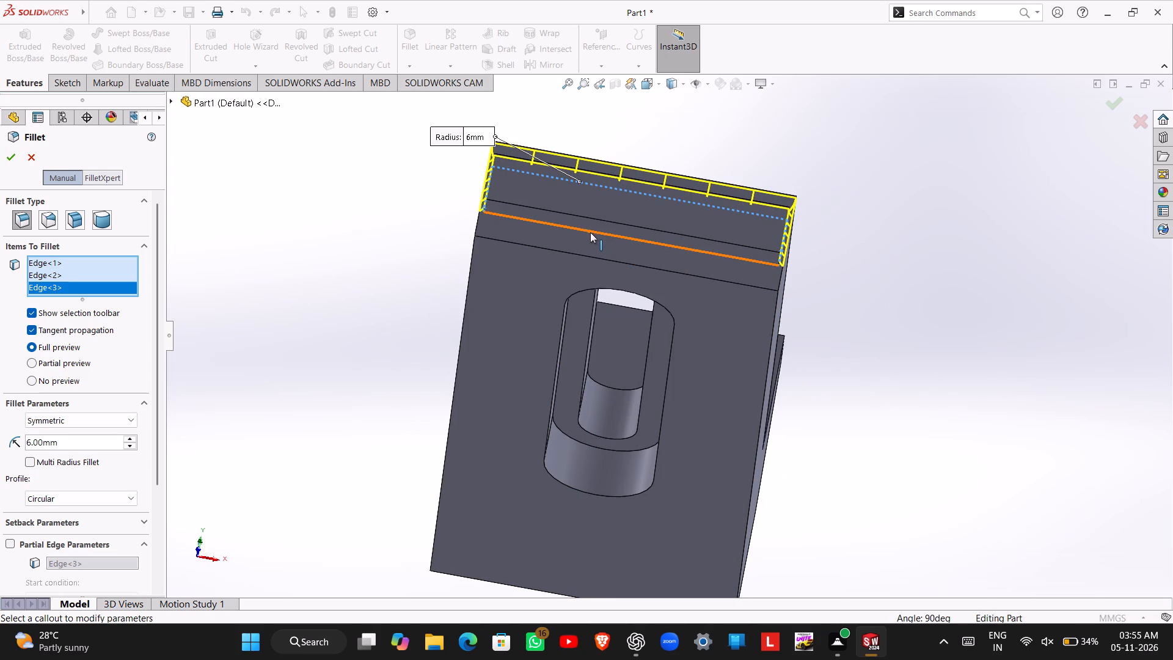
left_click(590, 232)
middle_click_drag(604, 233, 596, 258)
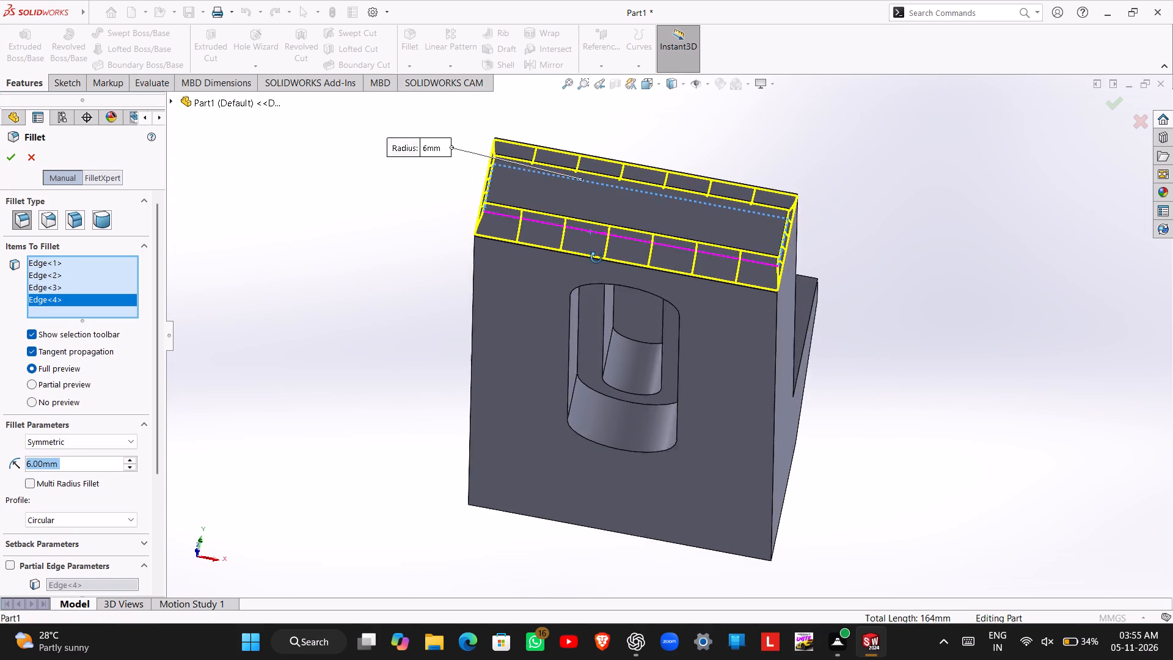
middle_click_drag(596, 258, 583, 293)
middle_click_drag(706, 148, 690, 194)
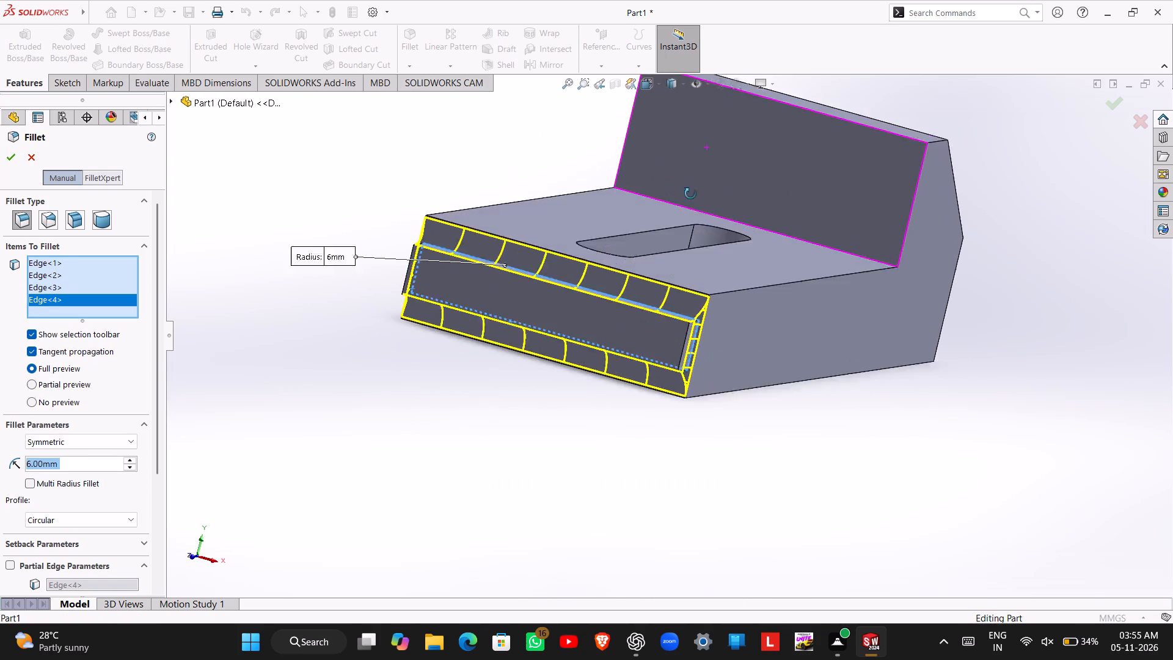
middle_click_drag(690, 194, 689, 207)
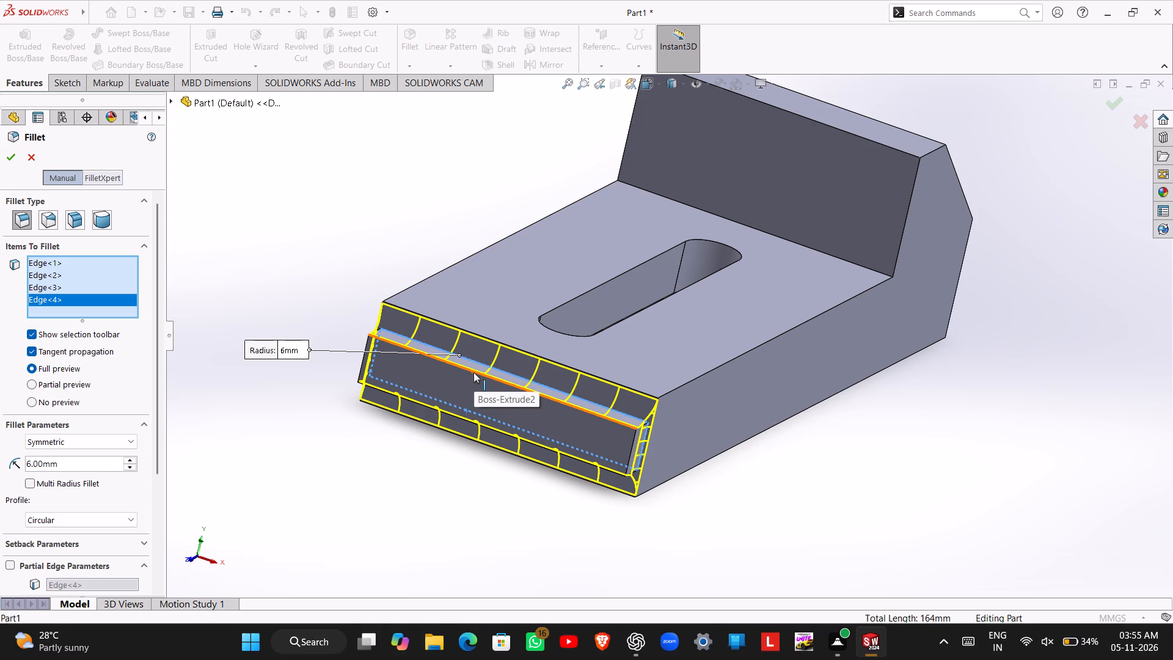
left_click(473, 372)
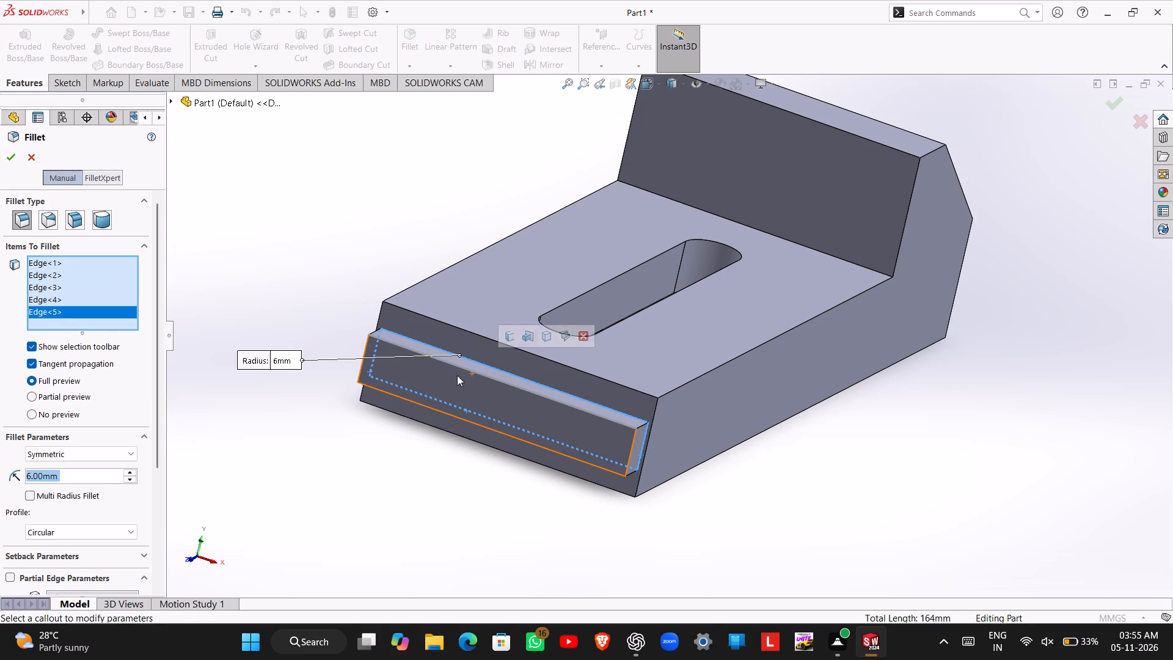
right_click(92, 316)
left_click(122, 343)
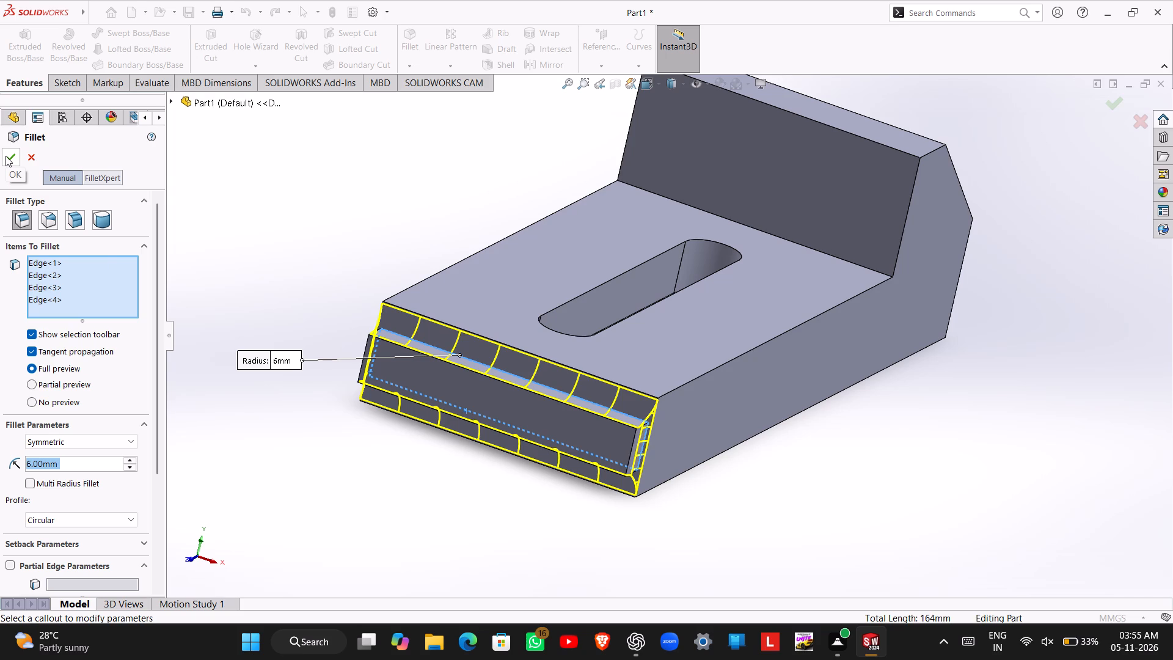
left_click(5, 156)
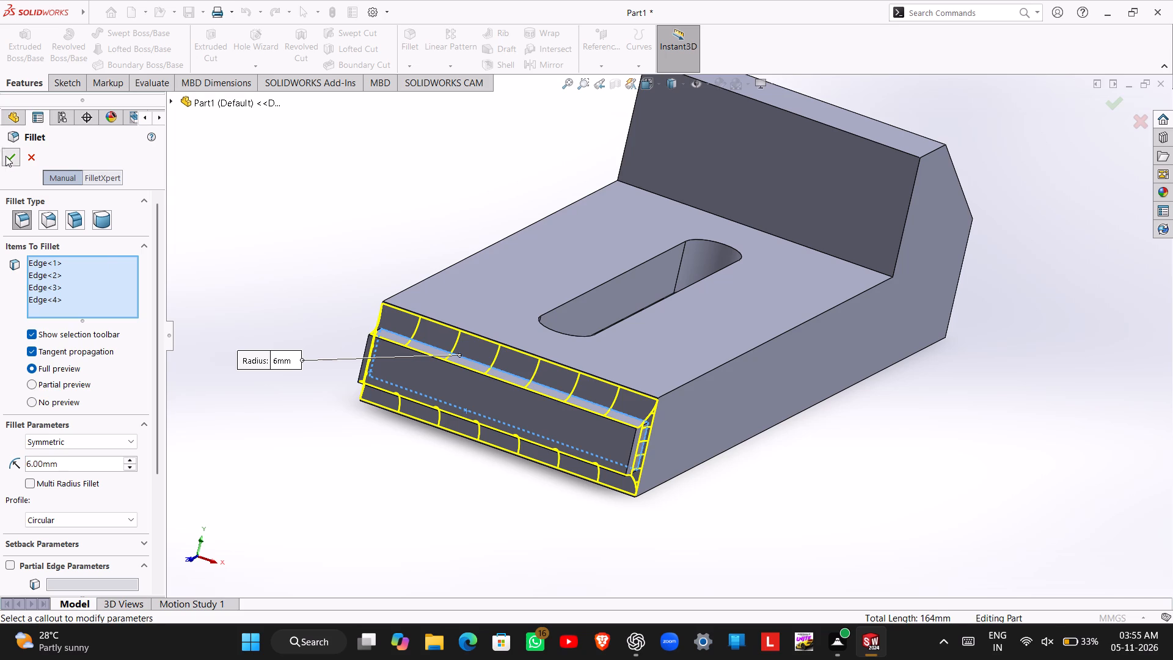
Apply a 6 mm fillet around the boss's outer end face, selecting its two short edges, its upper edge and the face itself.
middle_click_drag(353, 353, 328, 309)
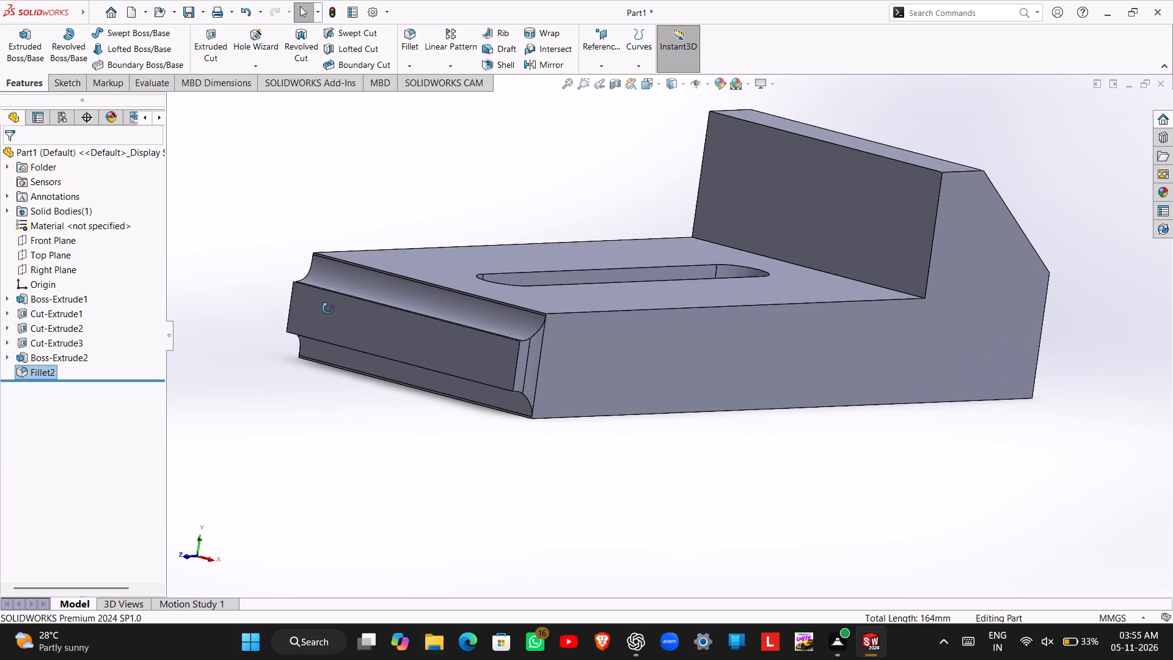
middle_click_drag(328, 309, 355, 331)
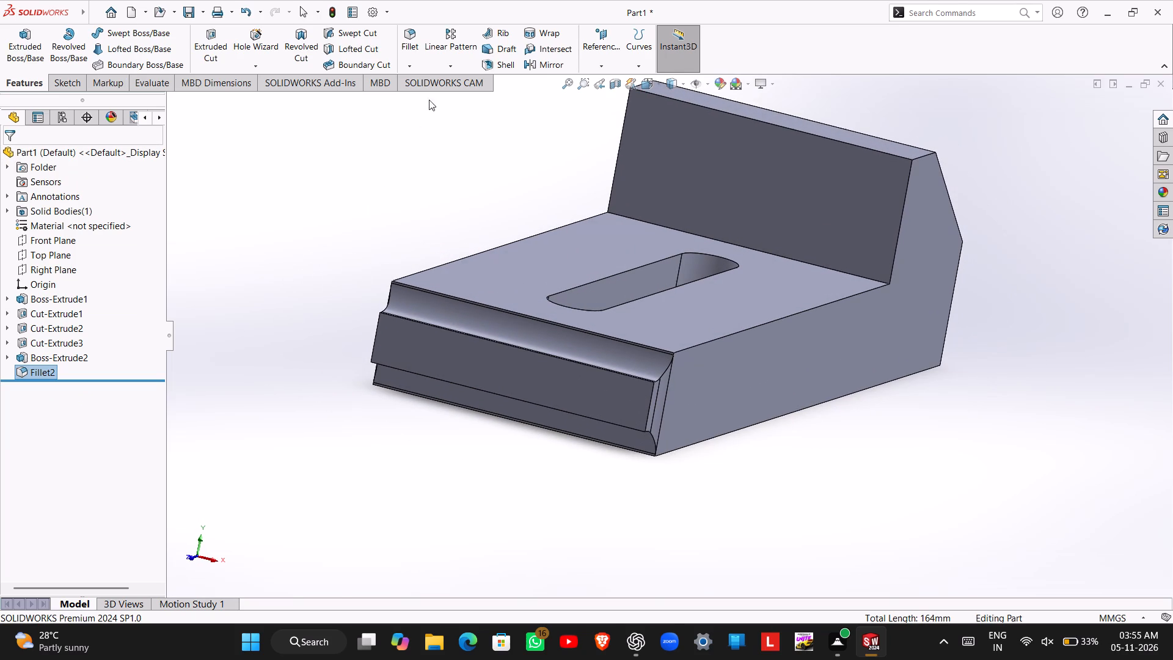
left_click(407, 39)
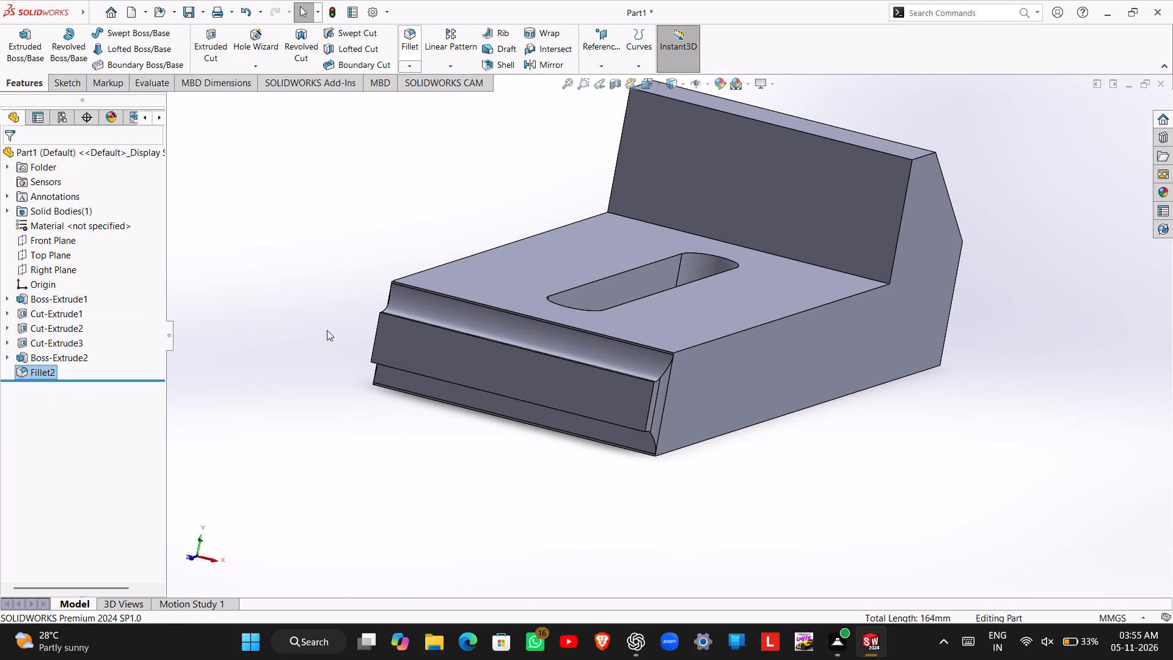
middle_click_drag(232, 387, 296, 383)
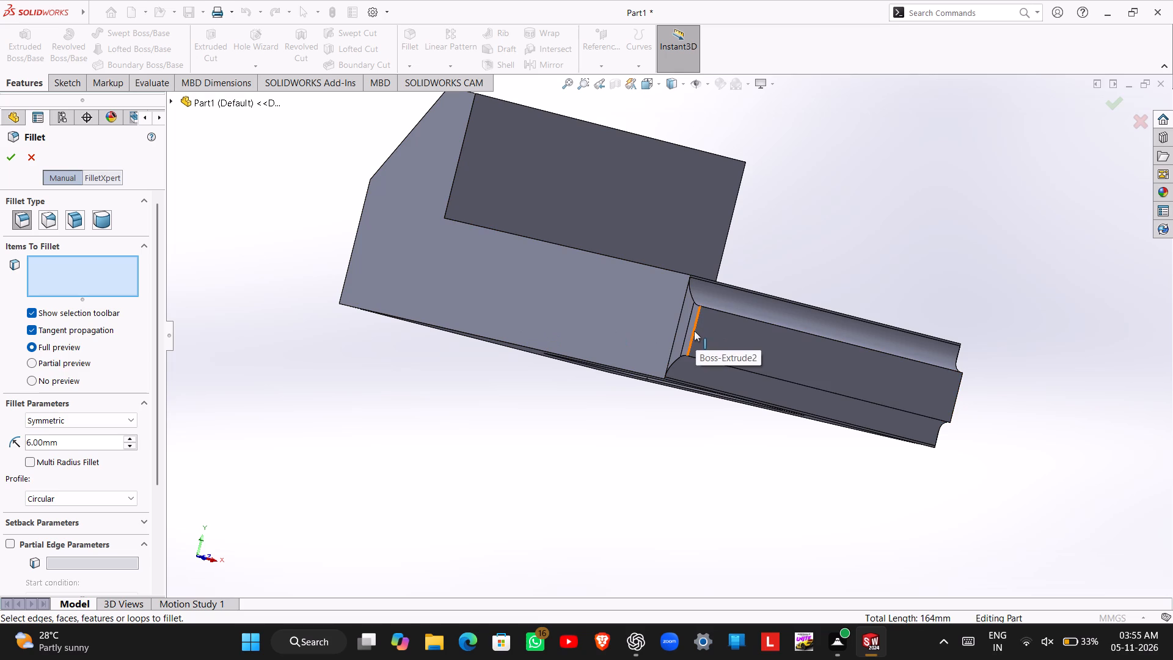
left_click(694, 331)
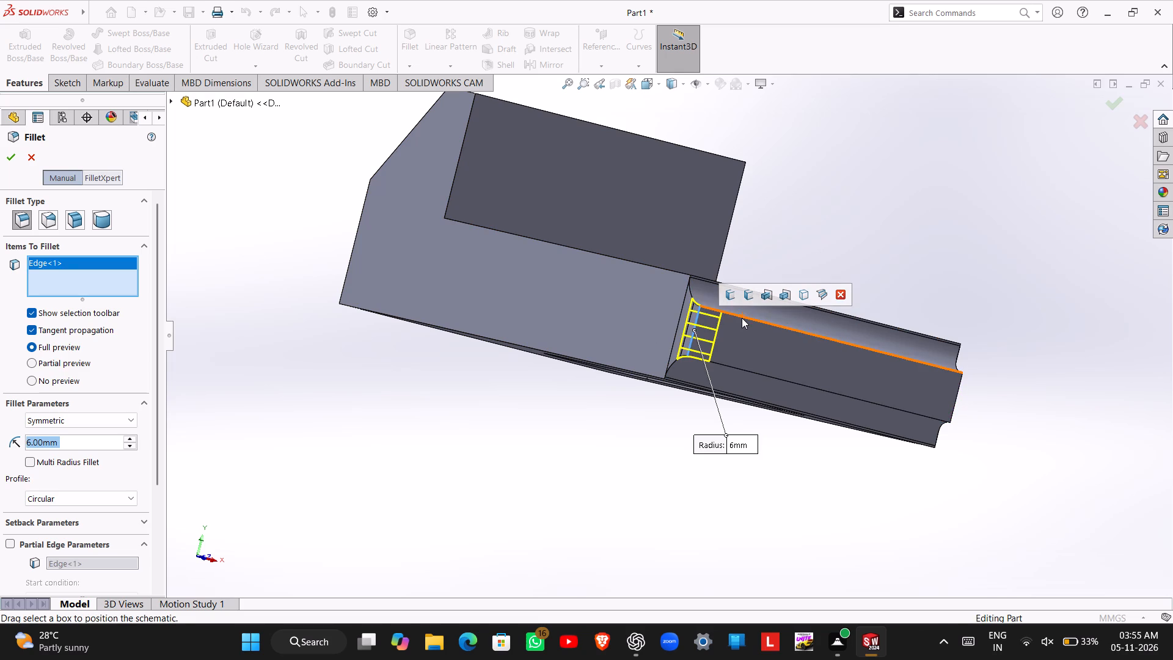
left_click(742, 318)
middle_click_drag(756, 322, 638, 286)
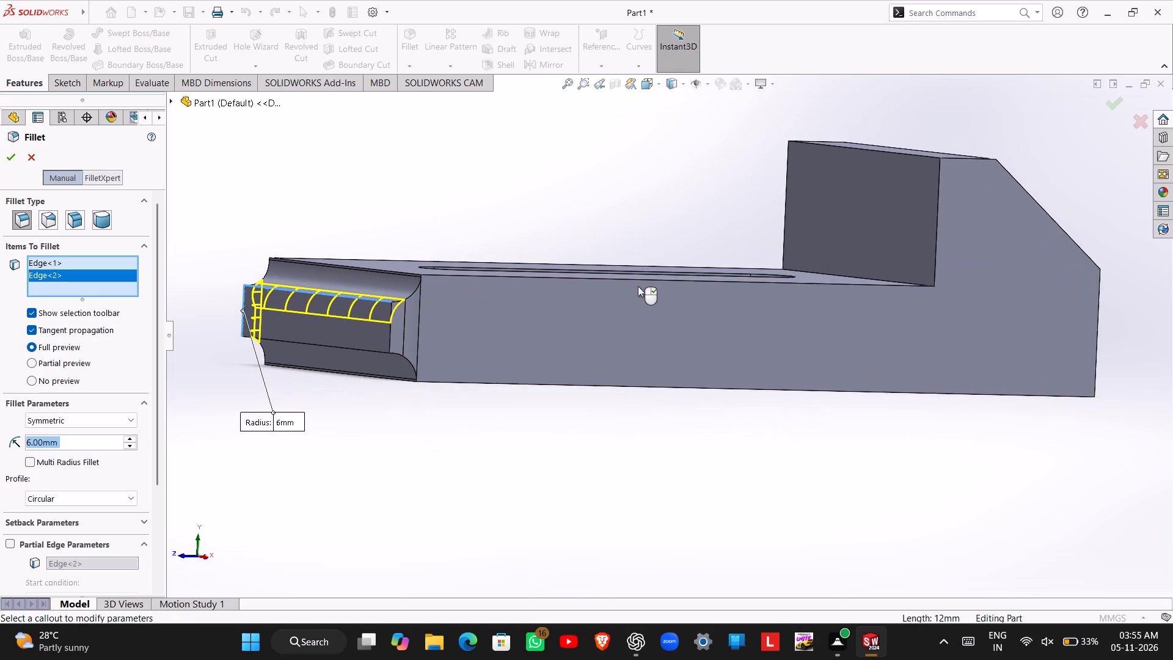
left_click(390, 328)
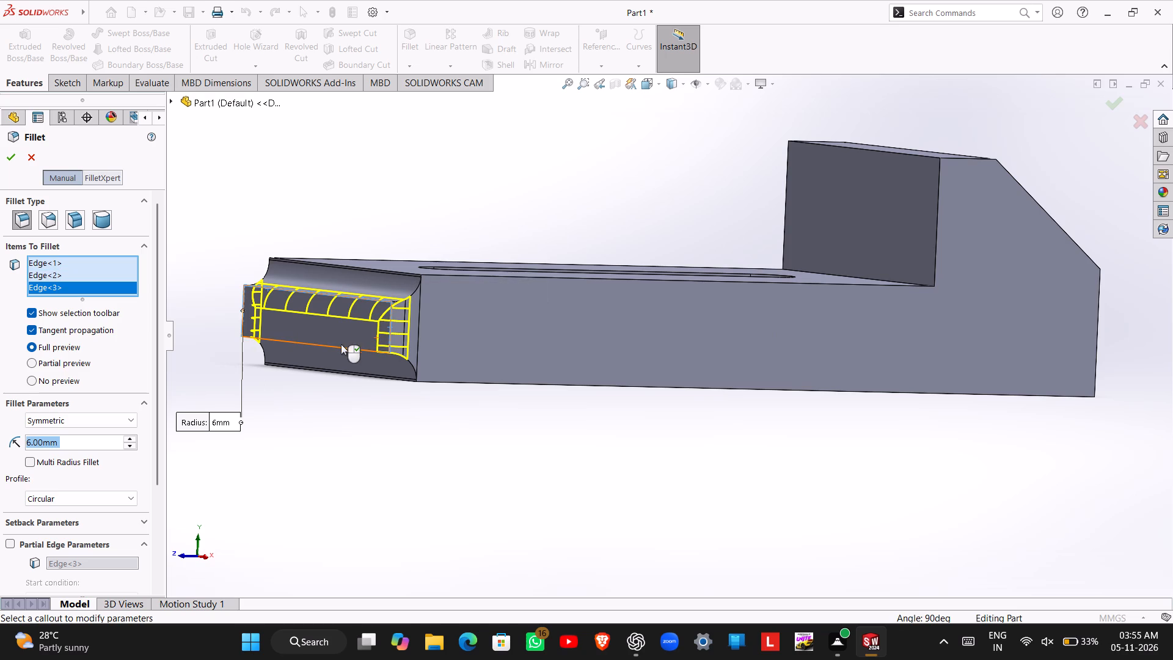
left_click(334, 344)
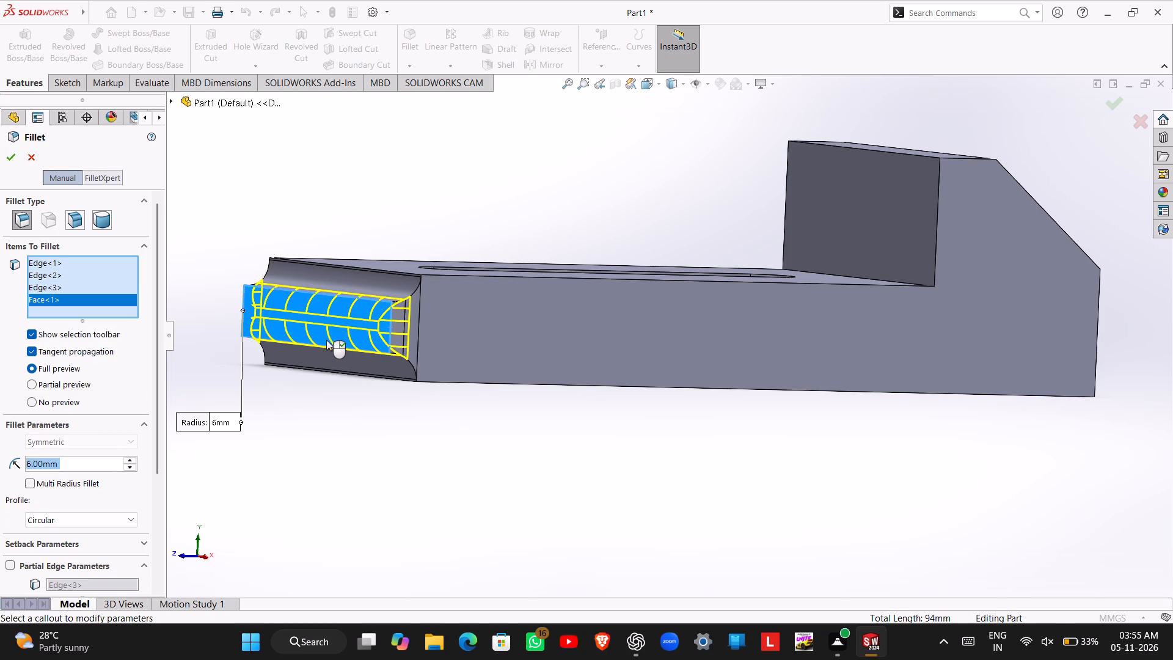
middle_click_drag(326, 340, 364, 330)
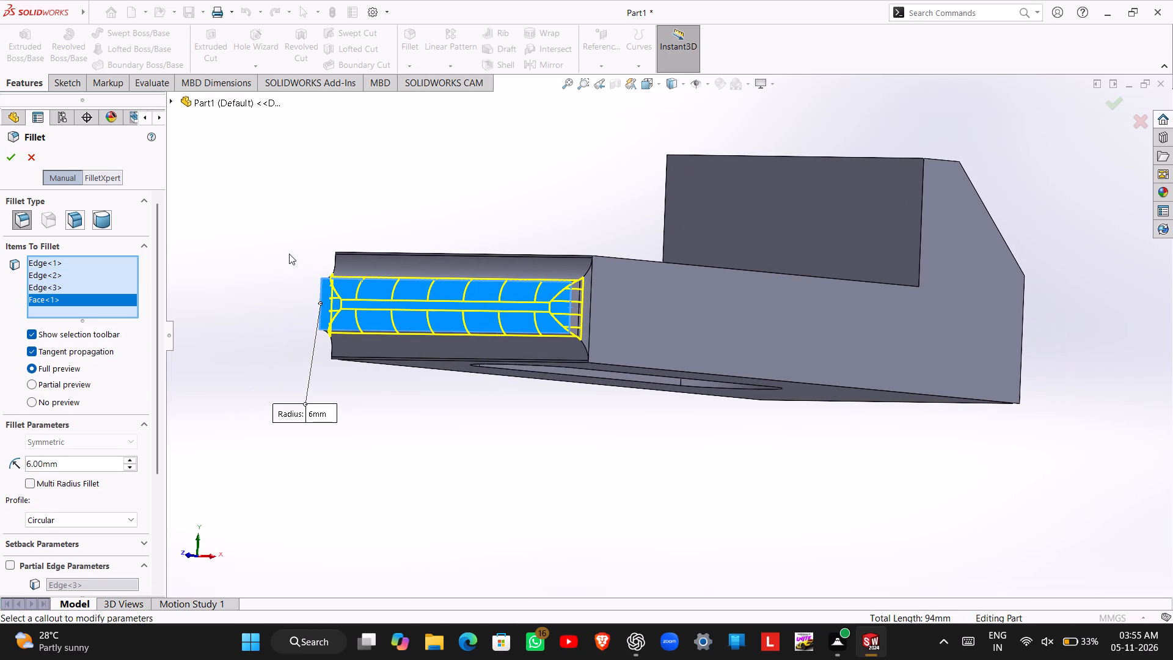
left_click(5, 158)
Inspect the rounded boss and the whole block from several angles, ending in the Right view.
middle_click_drag(358, 269, 356, 269)
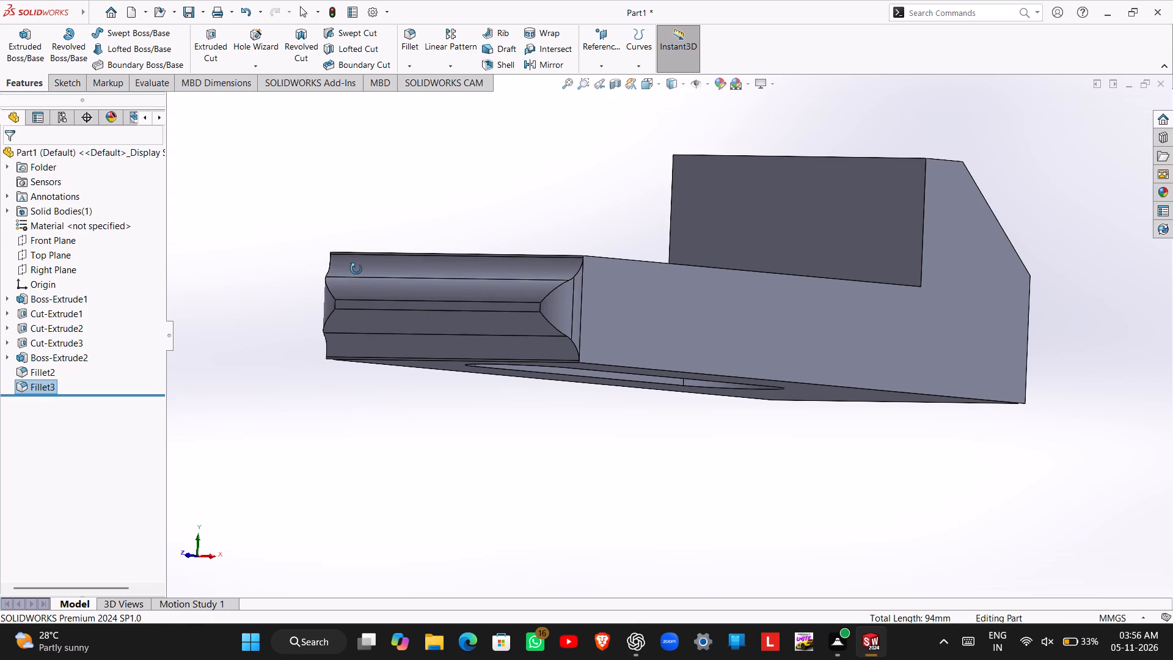
middle_click_drag(356, 269, 282, 266)
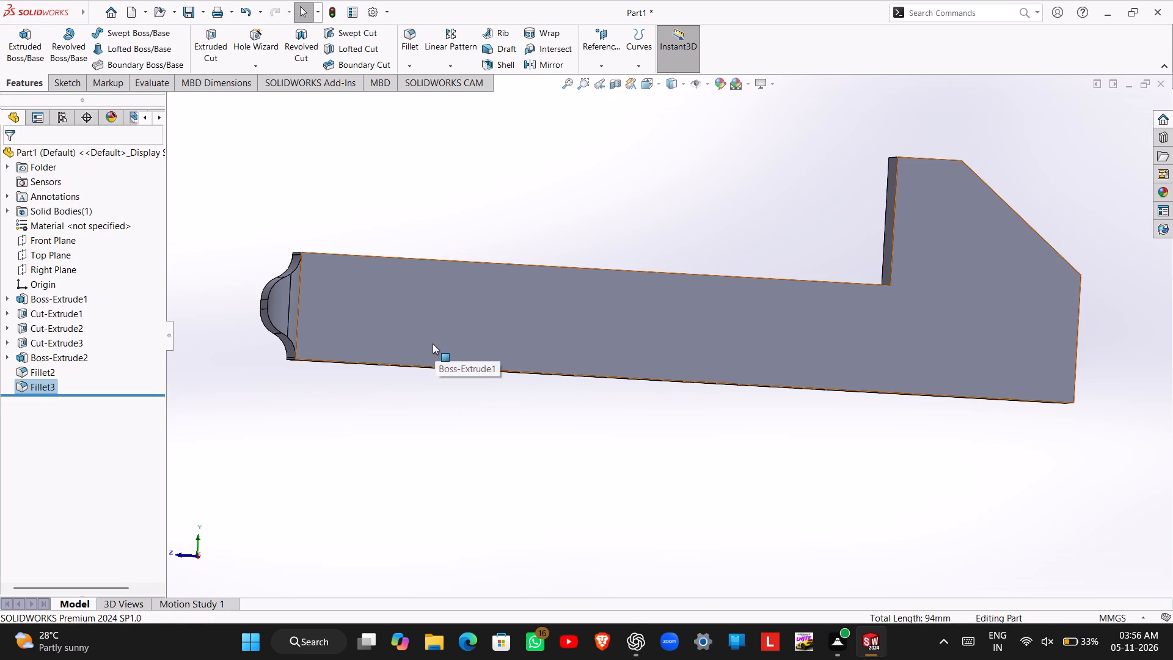
middle_click_drag(382, 267, 411, 381)
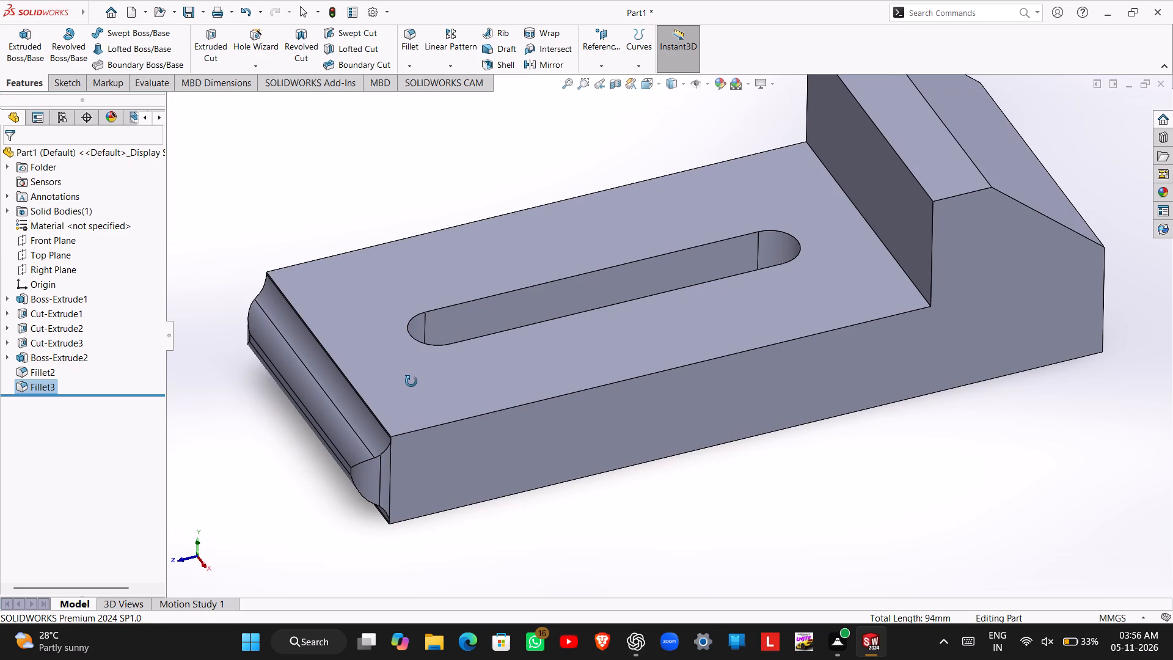
middle_click_drag(411, 381, 407, 381)
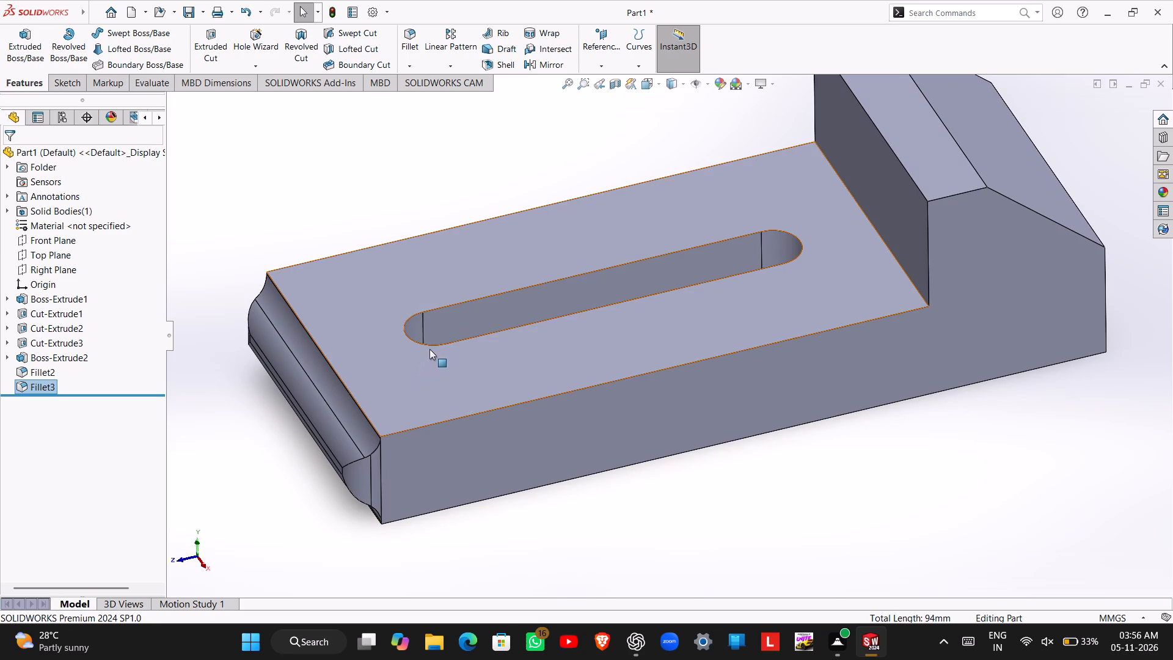
scroll(741, 356, "up", 2)
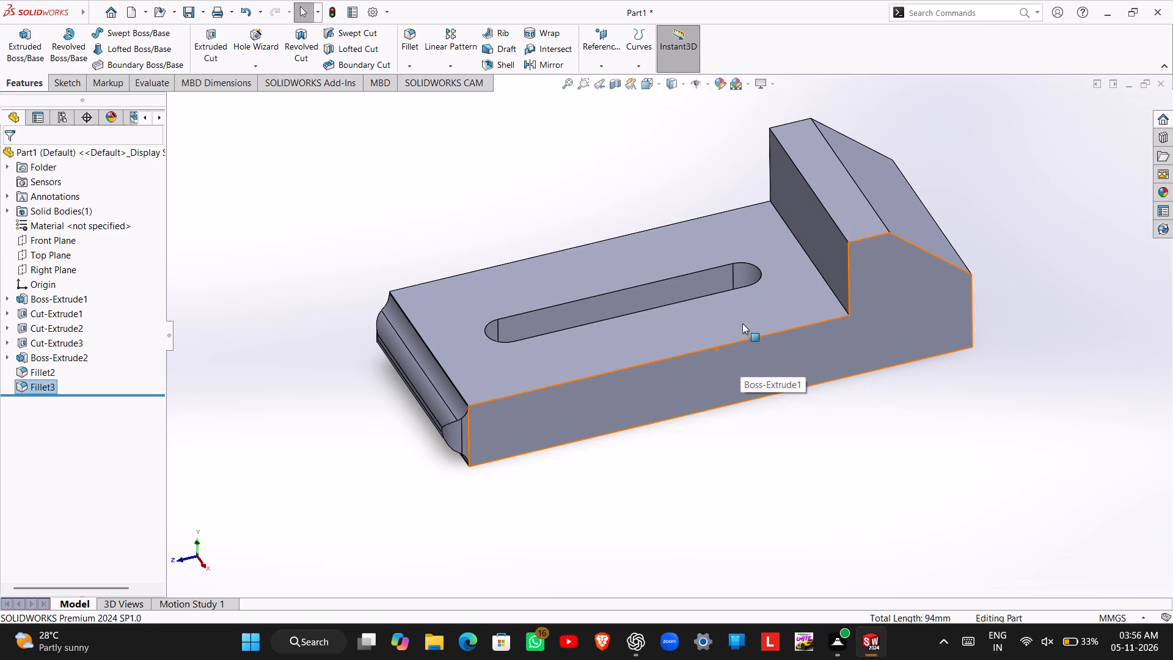
middle_click_drag(887, 278, 811, 308)
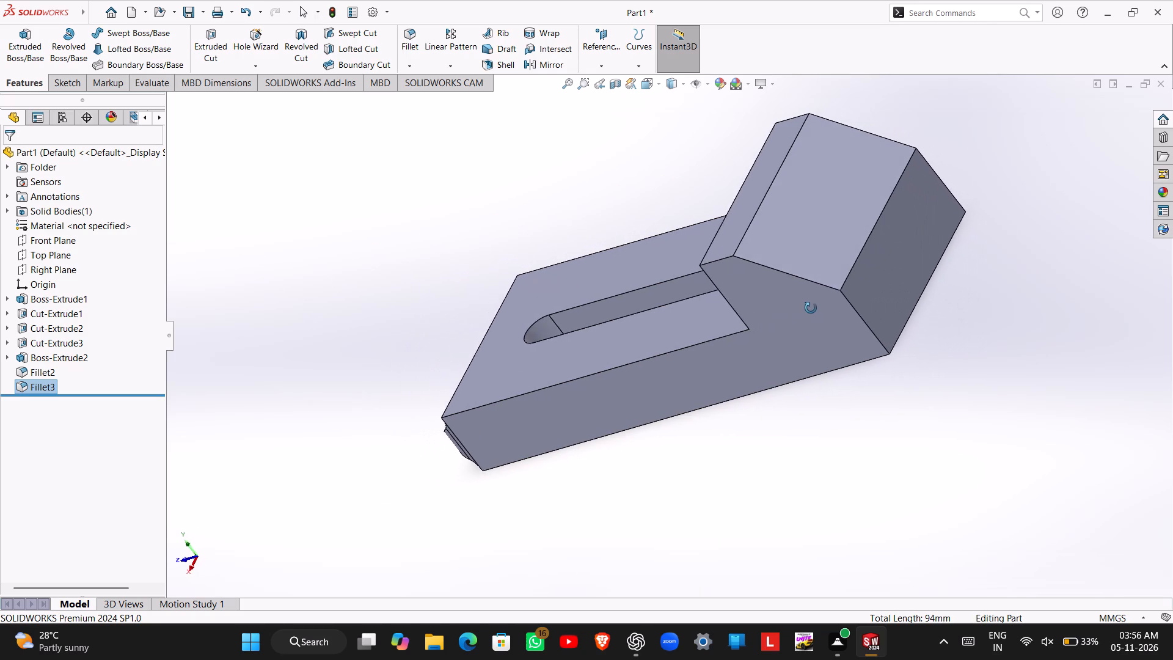
middle_click_drag(811, 308, 835, 267)
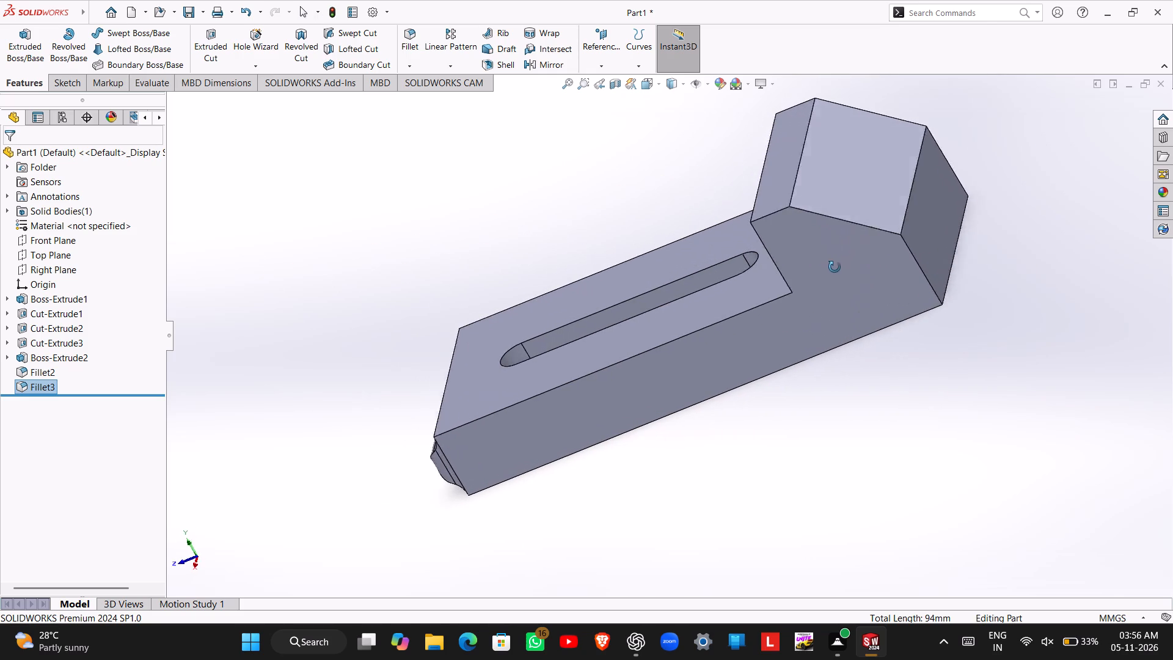
middle_click_drag(835, 267, 853, 260)
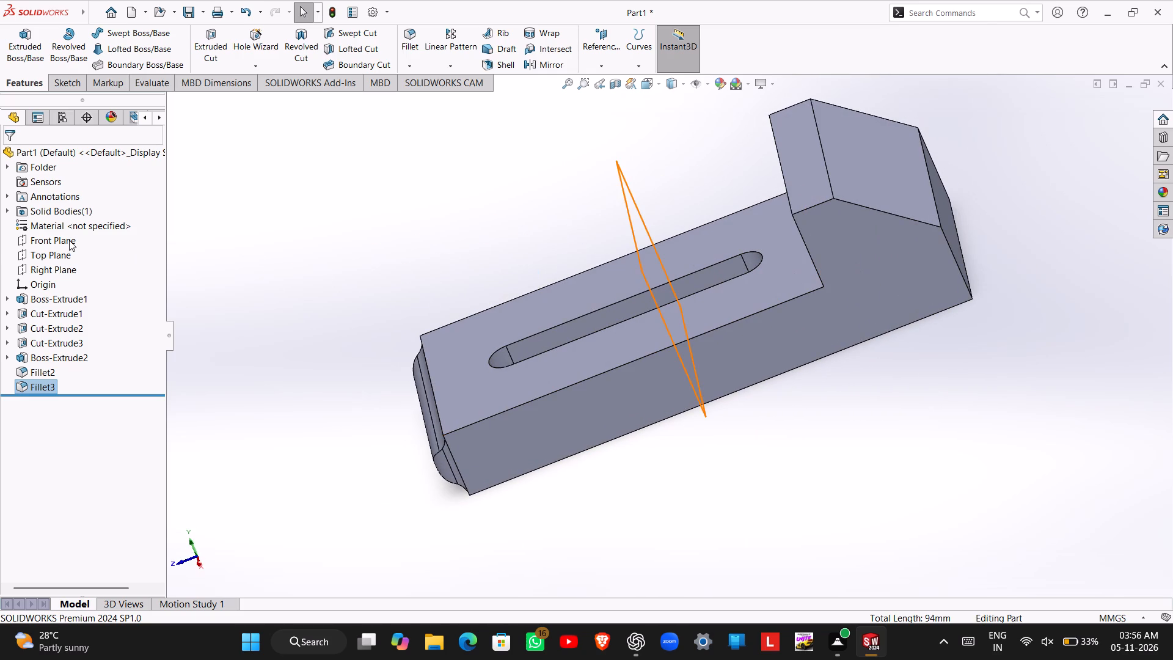
middle_click_drag(628, 380, 611, 296)
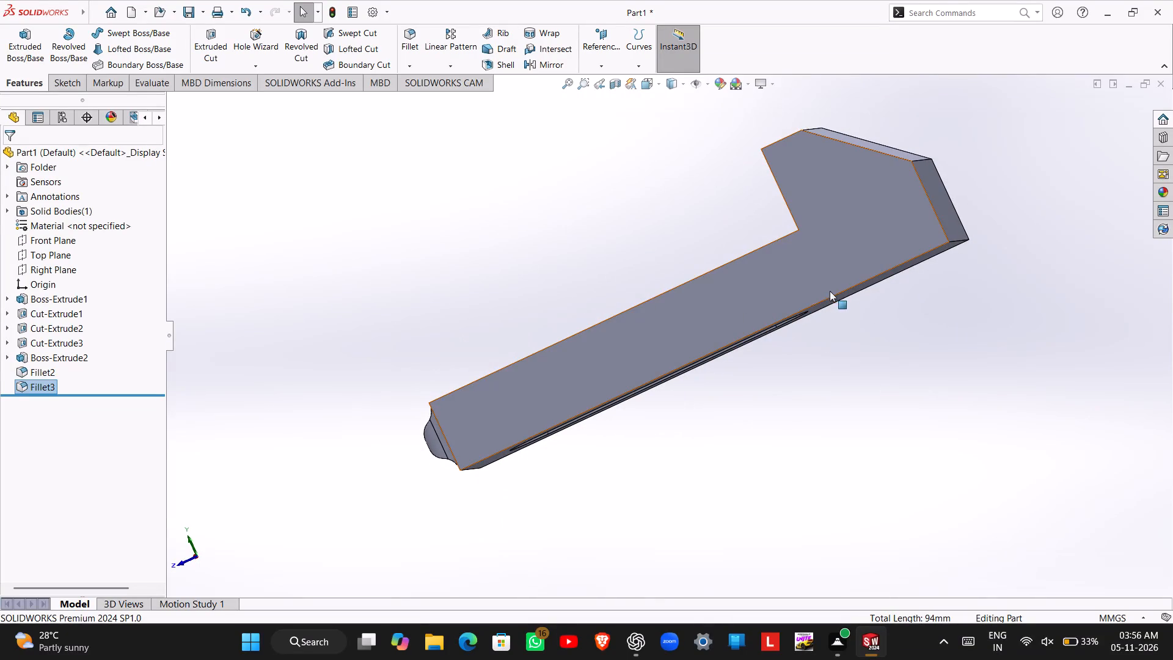
left_click(804, 298)
key("space")
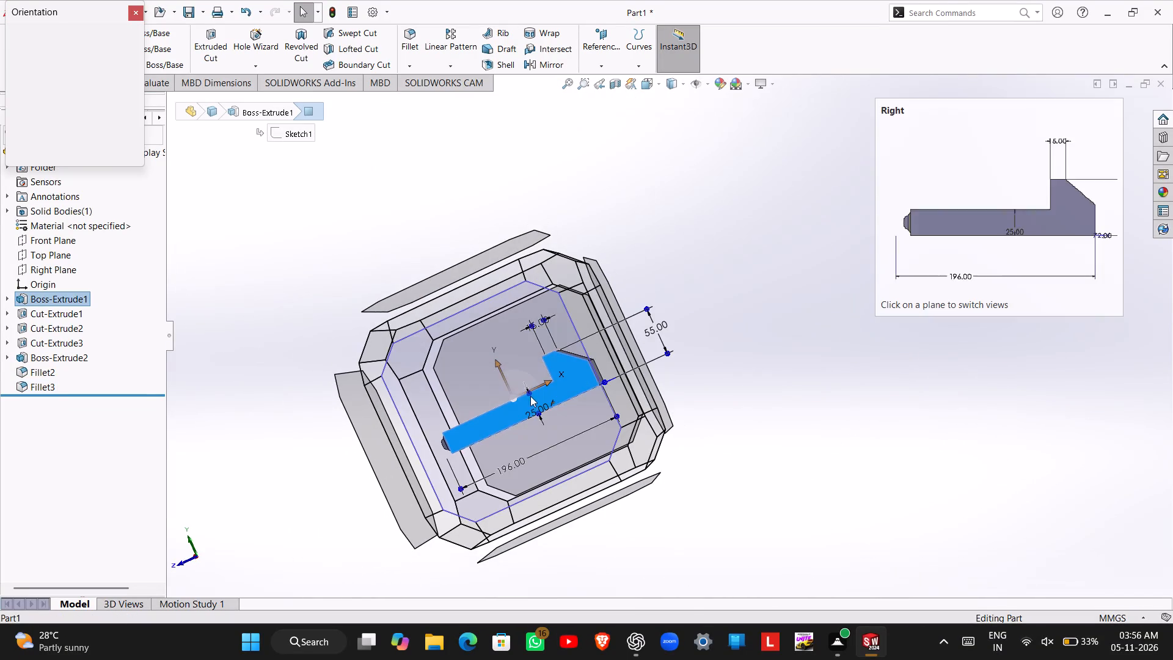
left_click(527, 397)
scroll(699, 413, "up", 1)
left_click(671, 450)
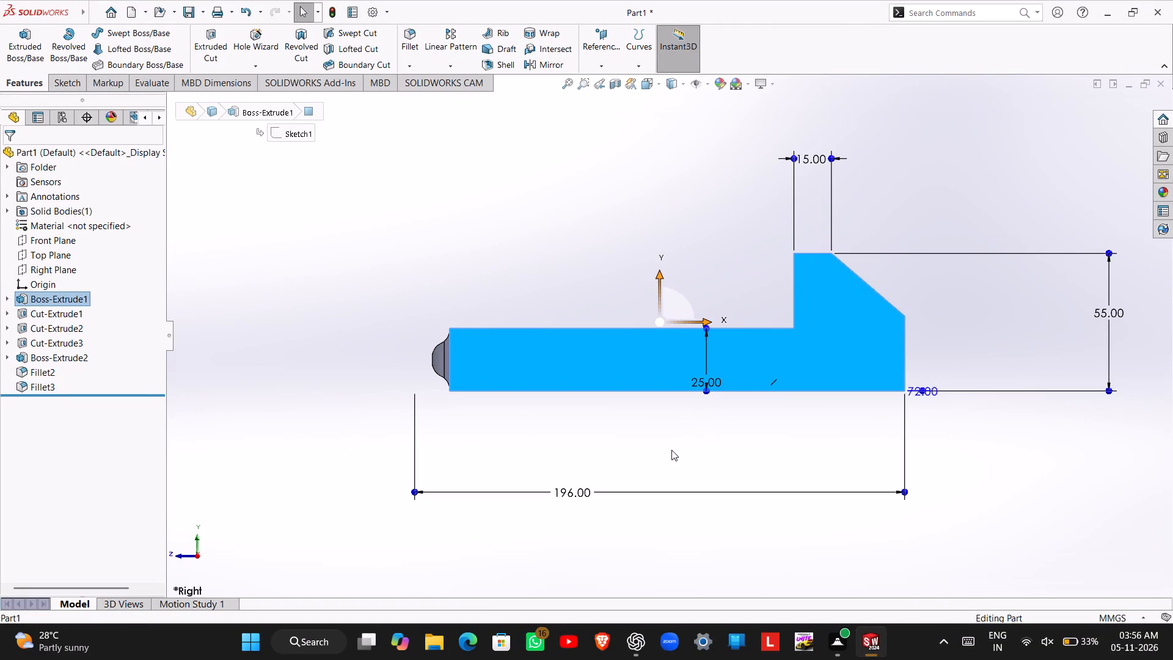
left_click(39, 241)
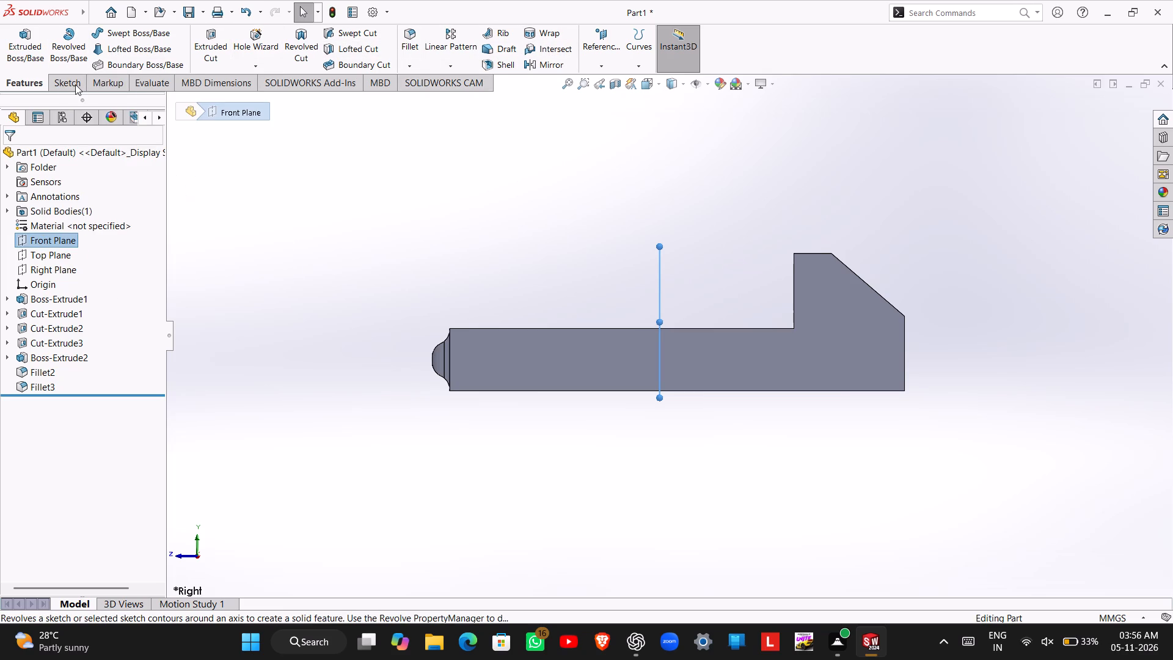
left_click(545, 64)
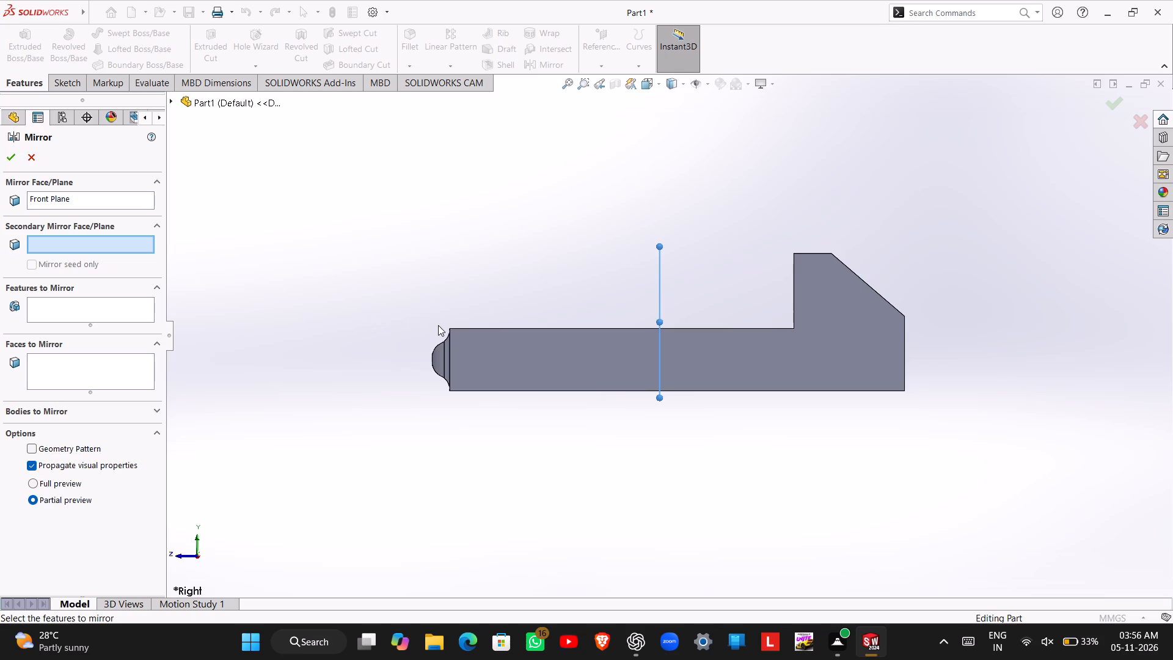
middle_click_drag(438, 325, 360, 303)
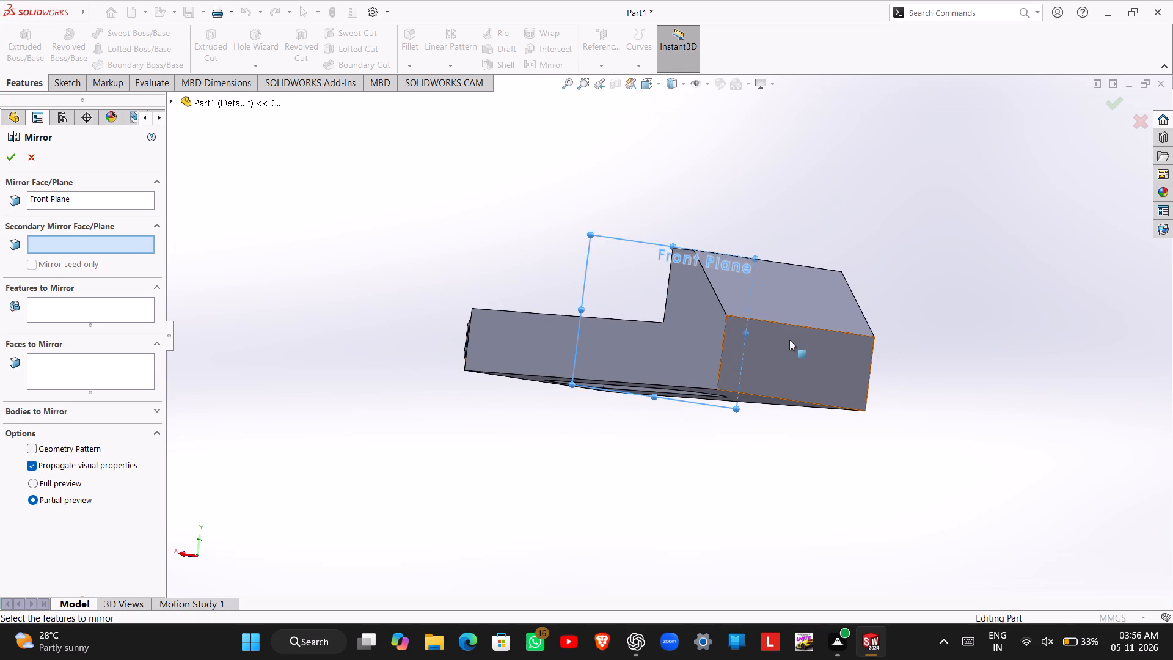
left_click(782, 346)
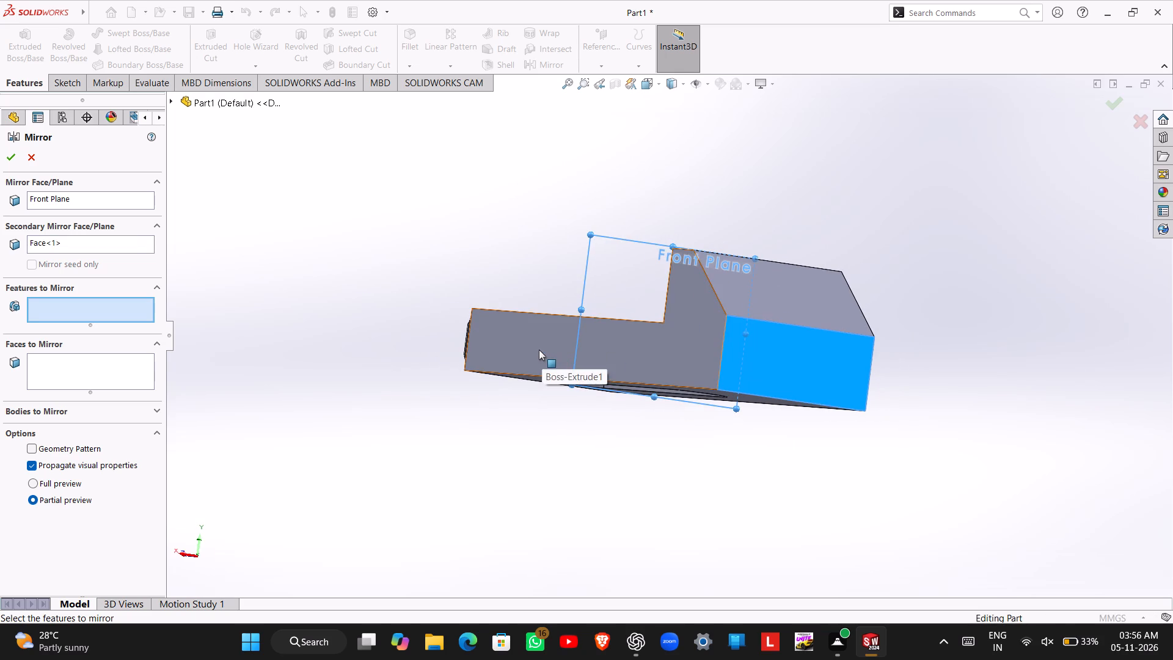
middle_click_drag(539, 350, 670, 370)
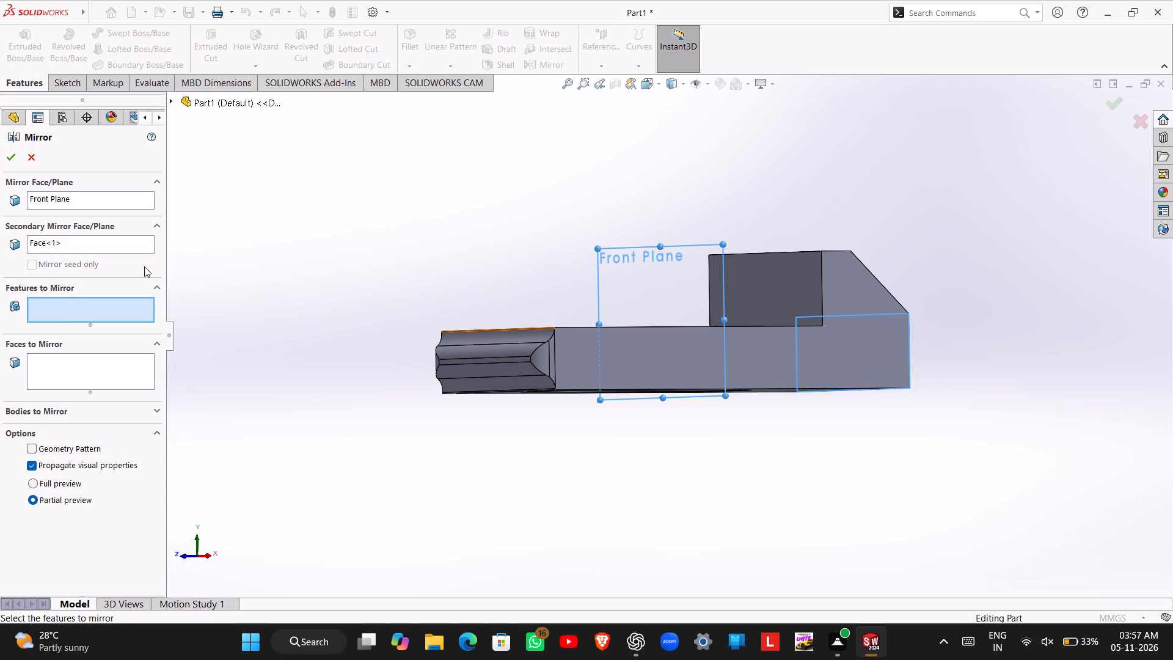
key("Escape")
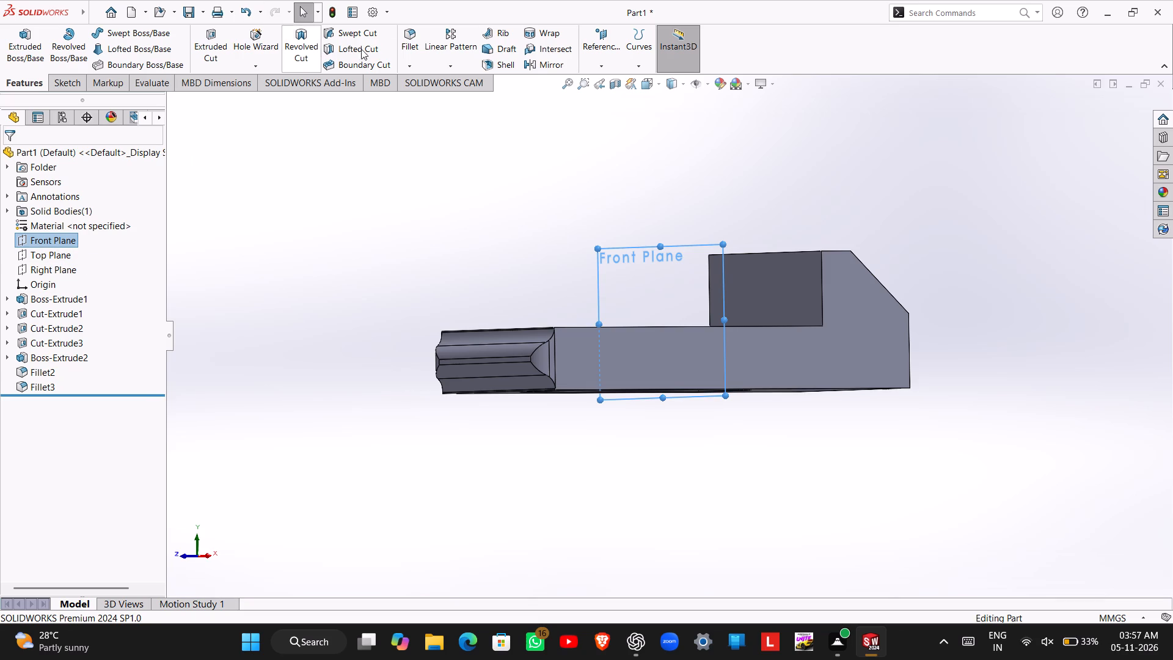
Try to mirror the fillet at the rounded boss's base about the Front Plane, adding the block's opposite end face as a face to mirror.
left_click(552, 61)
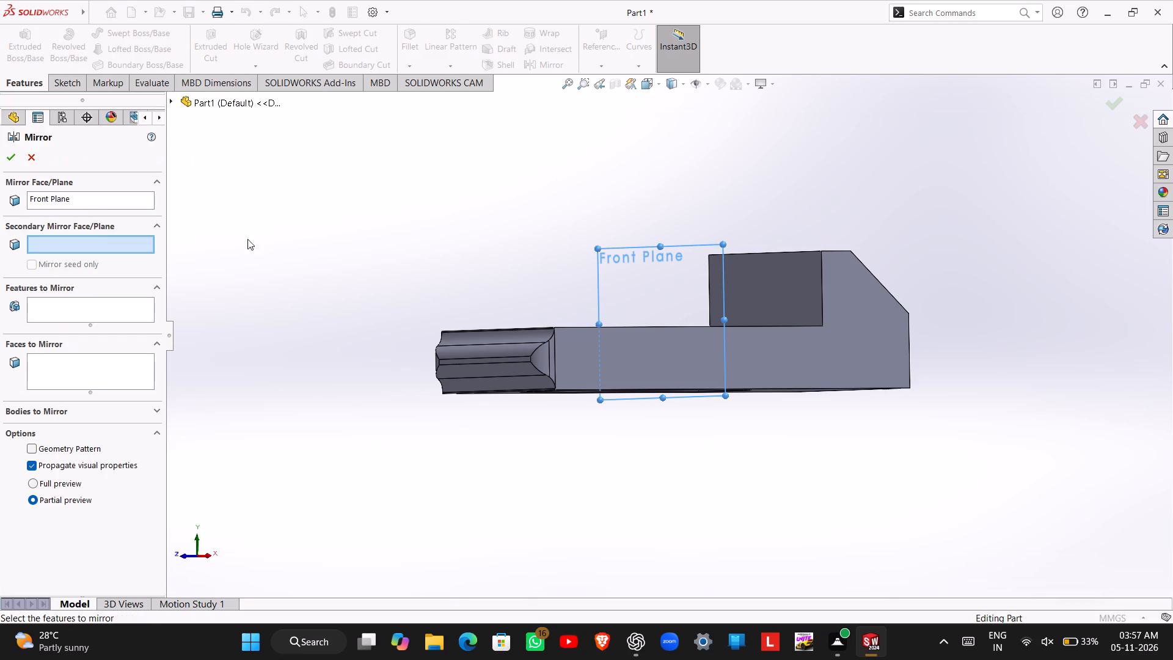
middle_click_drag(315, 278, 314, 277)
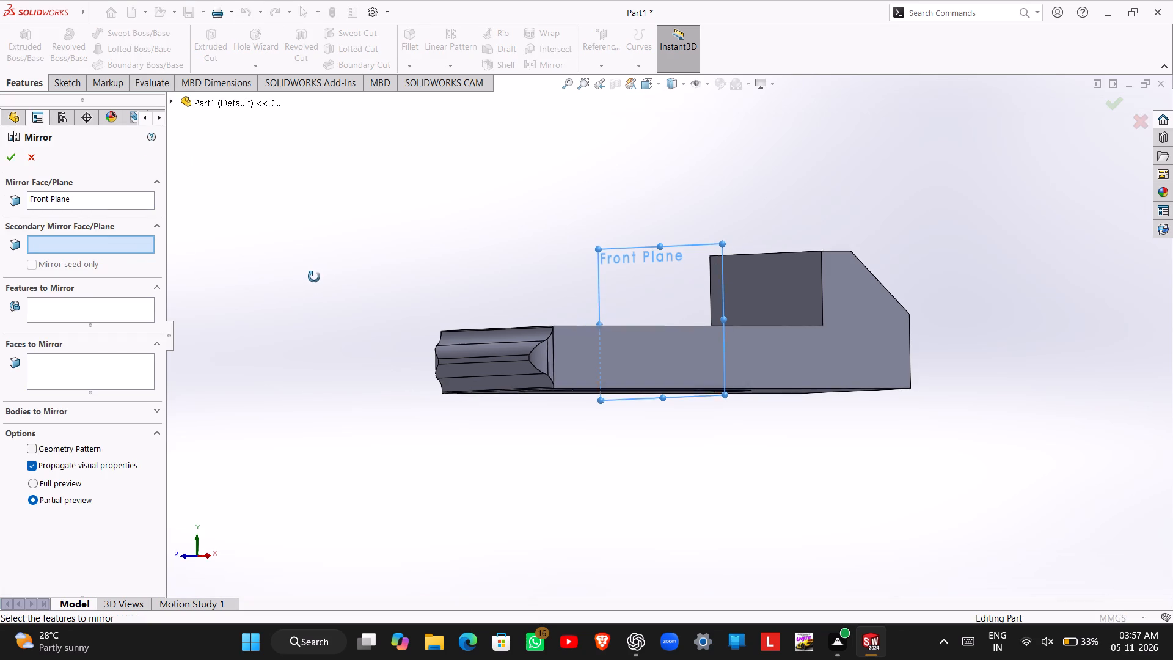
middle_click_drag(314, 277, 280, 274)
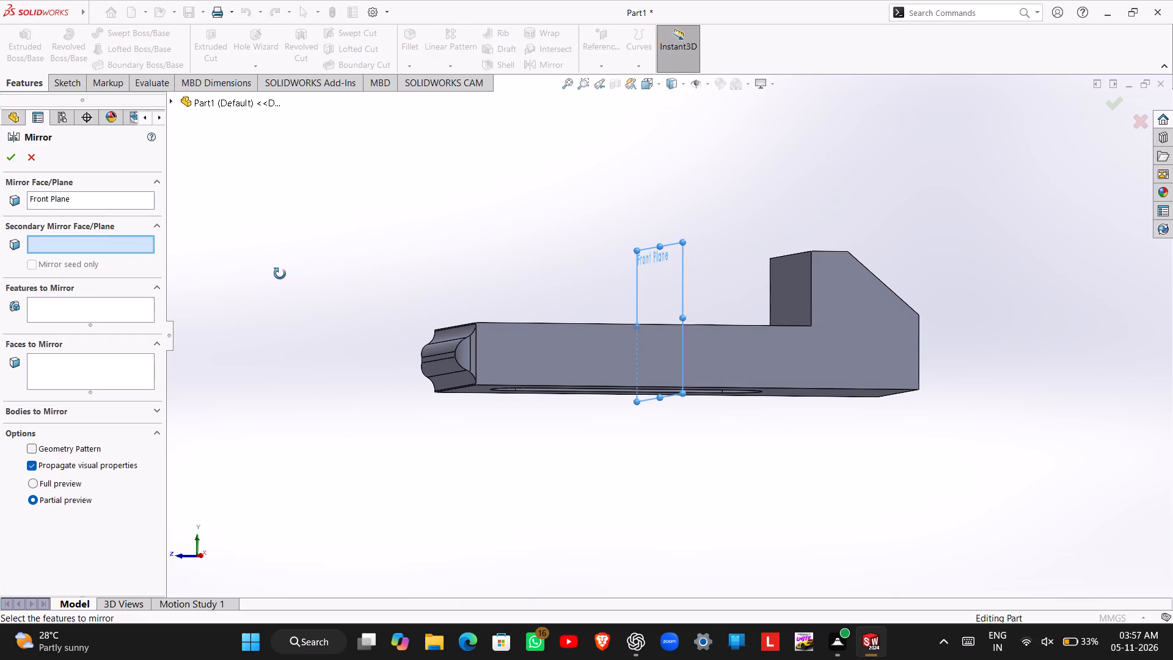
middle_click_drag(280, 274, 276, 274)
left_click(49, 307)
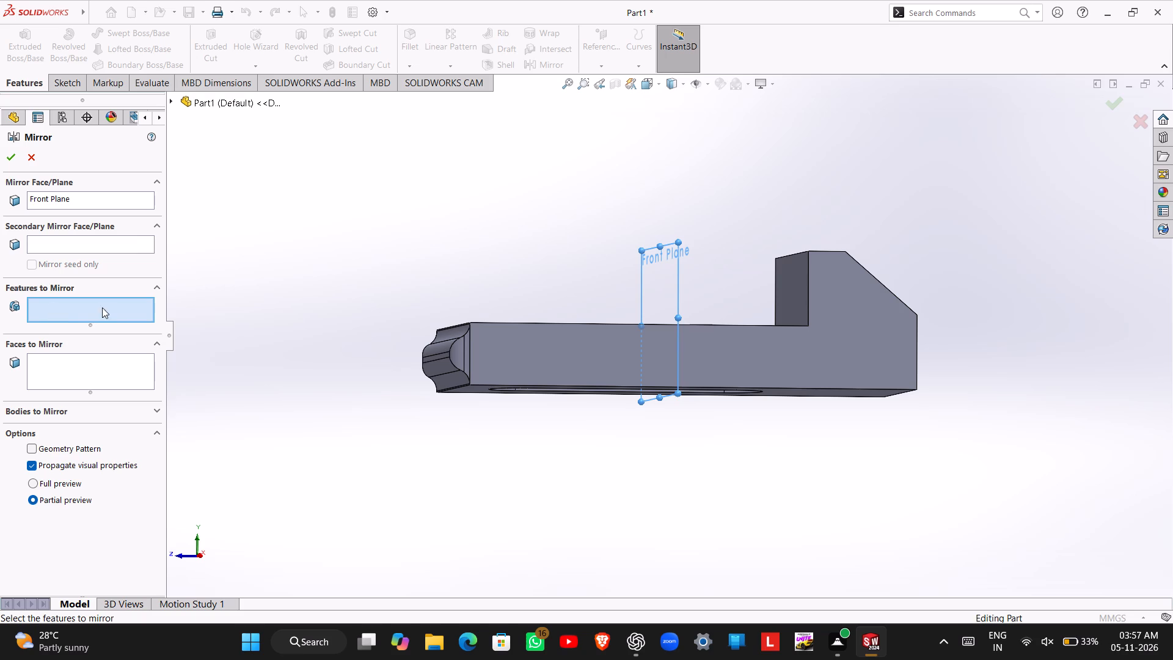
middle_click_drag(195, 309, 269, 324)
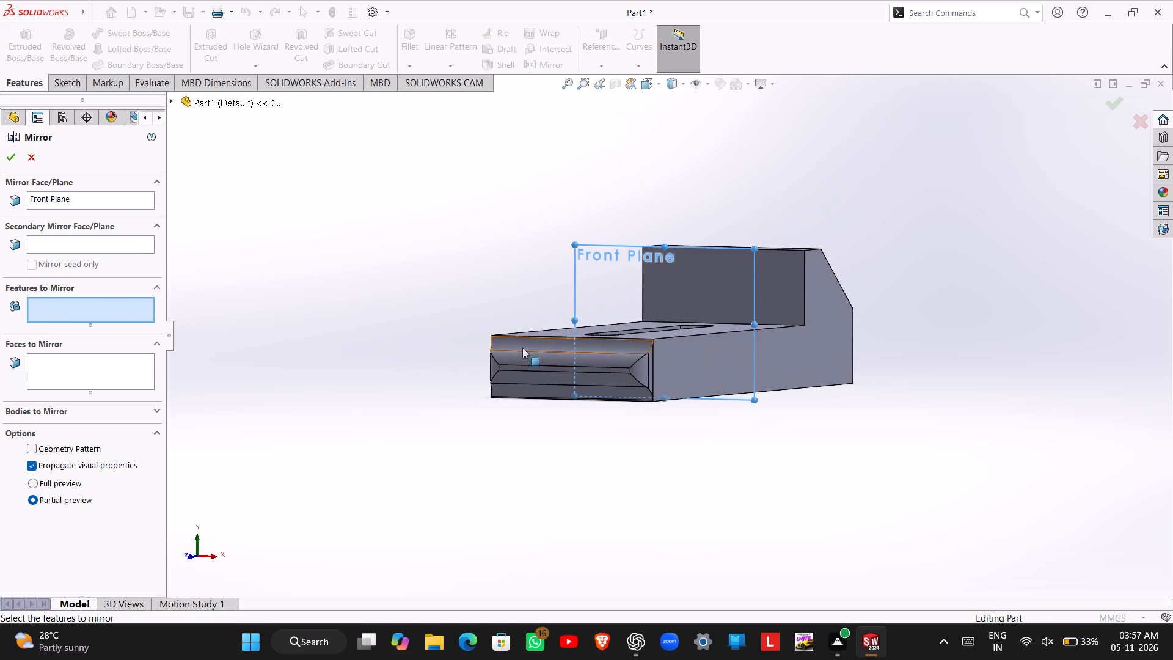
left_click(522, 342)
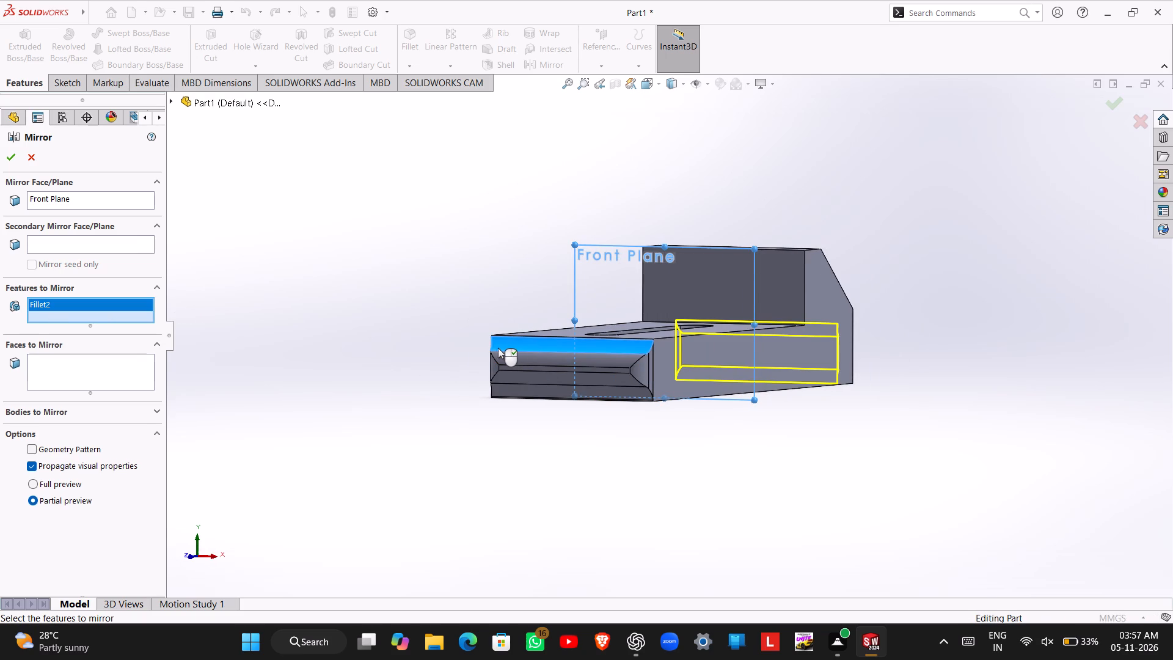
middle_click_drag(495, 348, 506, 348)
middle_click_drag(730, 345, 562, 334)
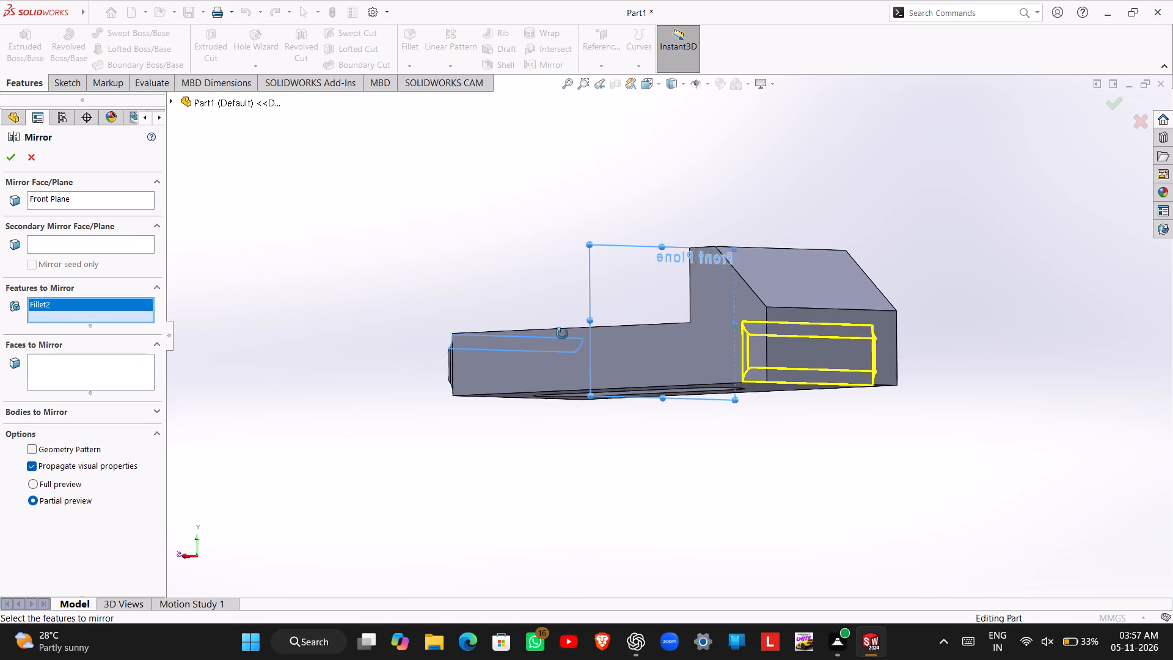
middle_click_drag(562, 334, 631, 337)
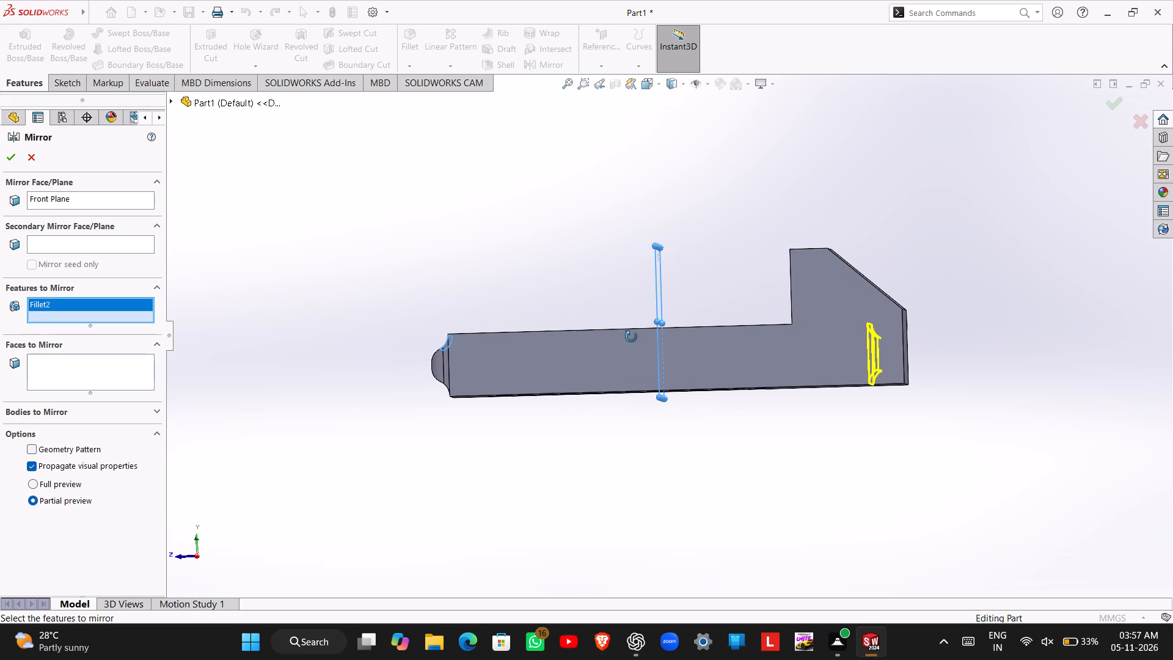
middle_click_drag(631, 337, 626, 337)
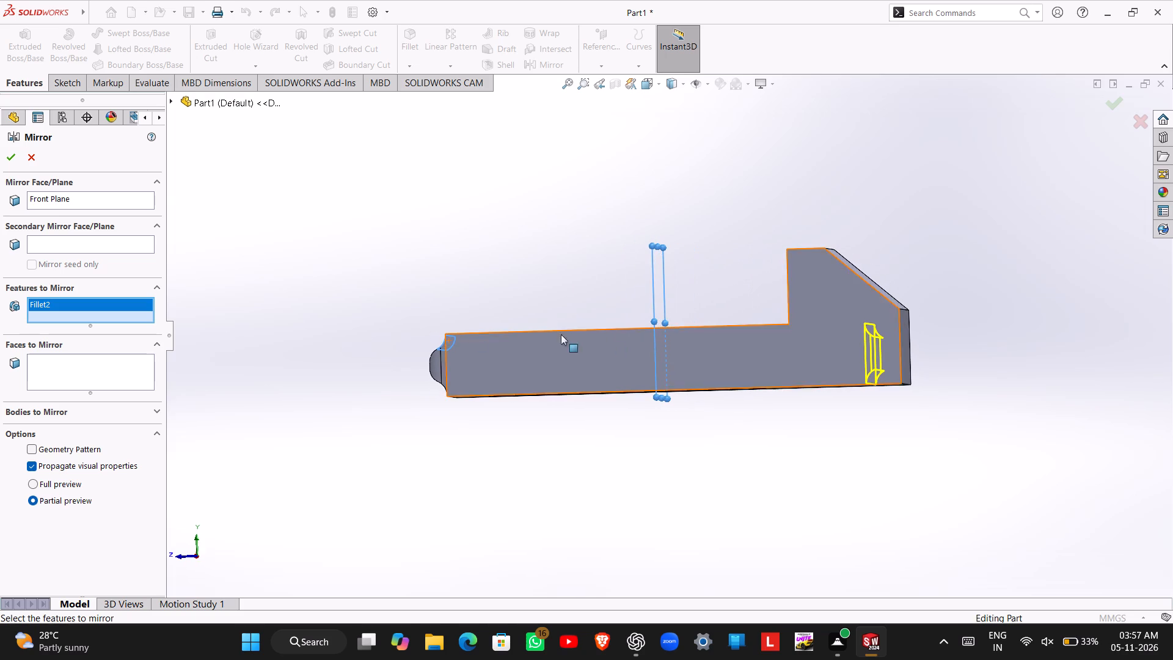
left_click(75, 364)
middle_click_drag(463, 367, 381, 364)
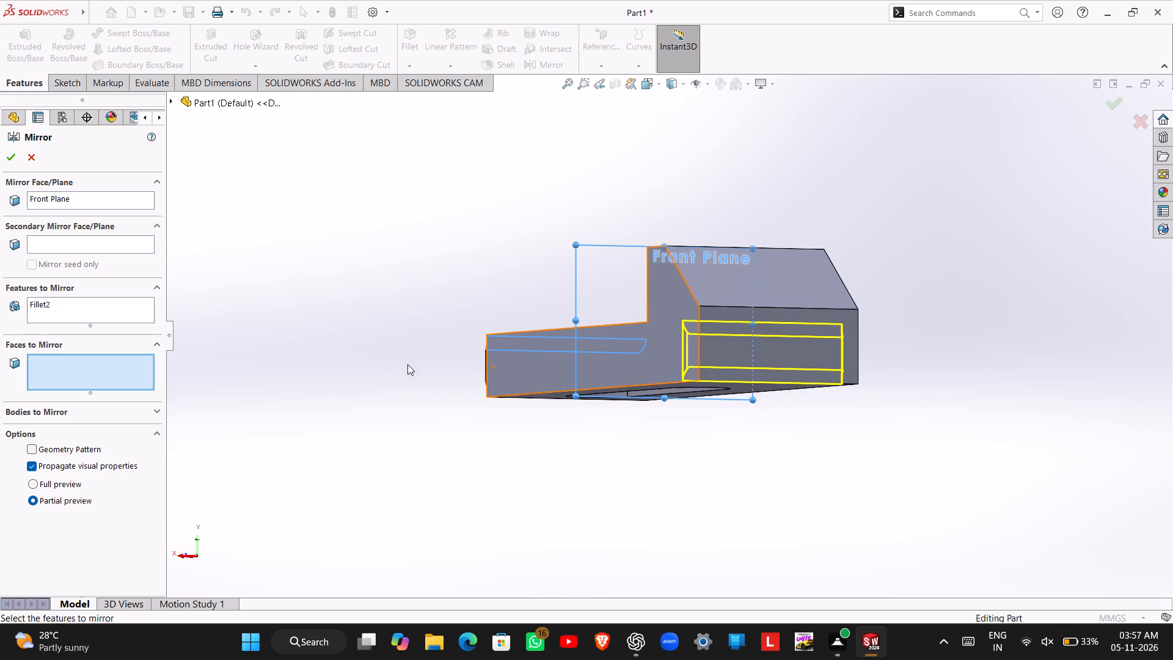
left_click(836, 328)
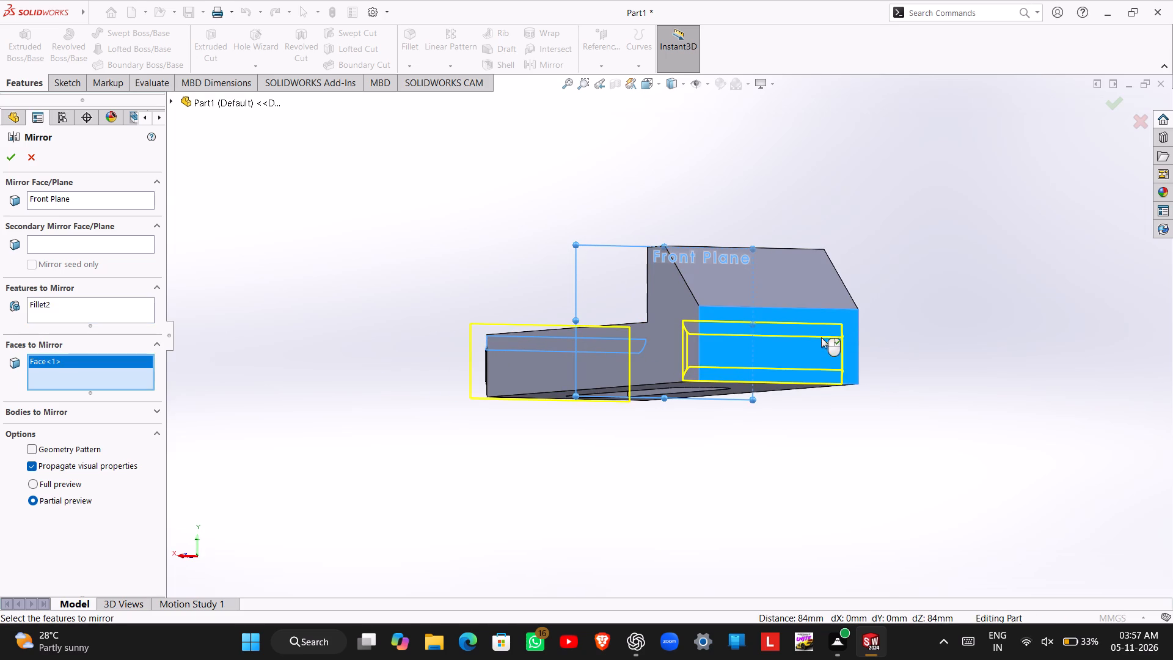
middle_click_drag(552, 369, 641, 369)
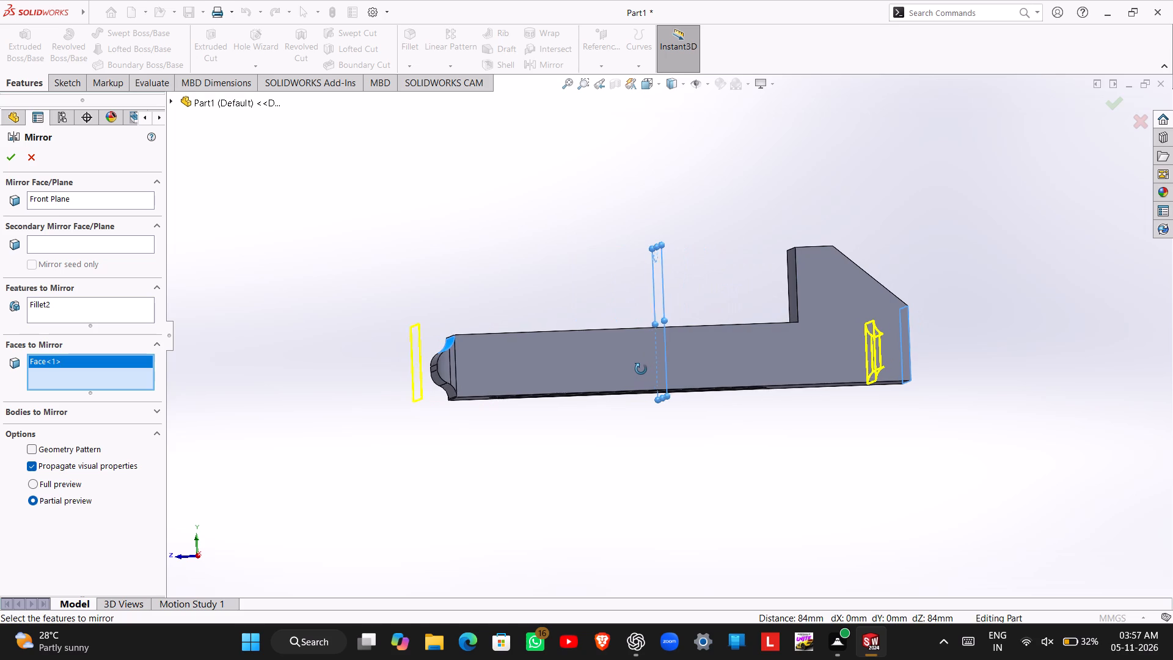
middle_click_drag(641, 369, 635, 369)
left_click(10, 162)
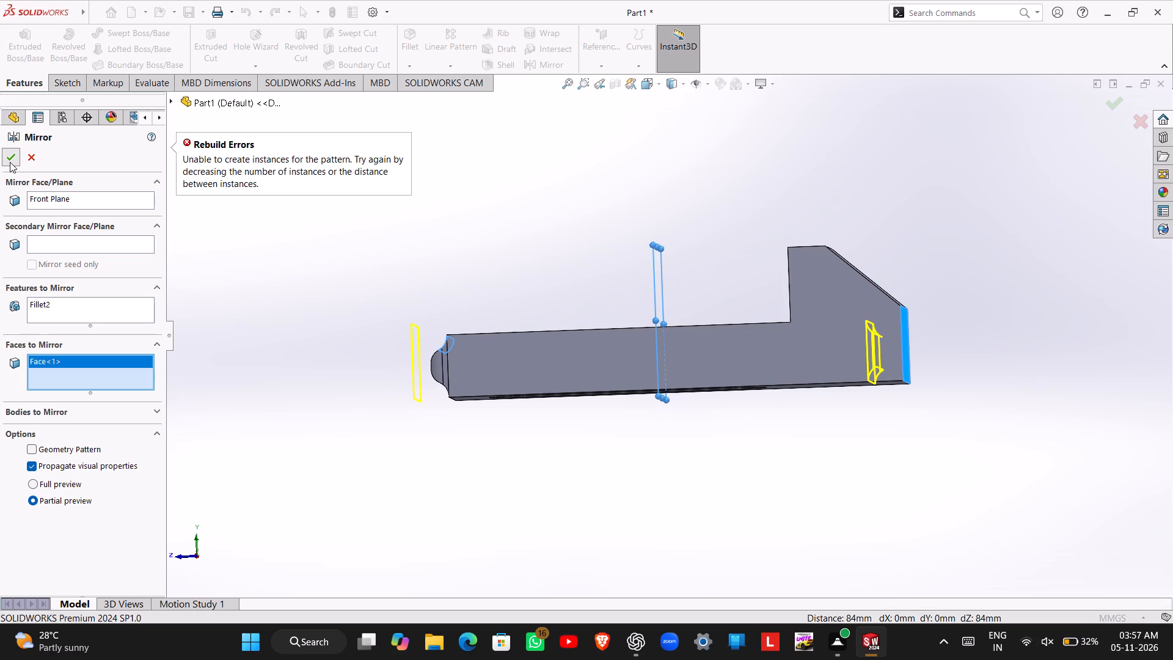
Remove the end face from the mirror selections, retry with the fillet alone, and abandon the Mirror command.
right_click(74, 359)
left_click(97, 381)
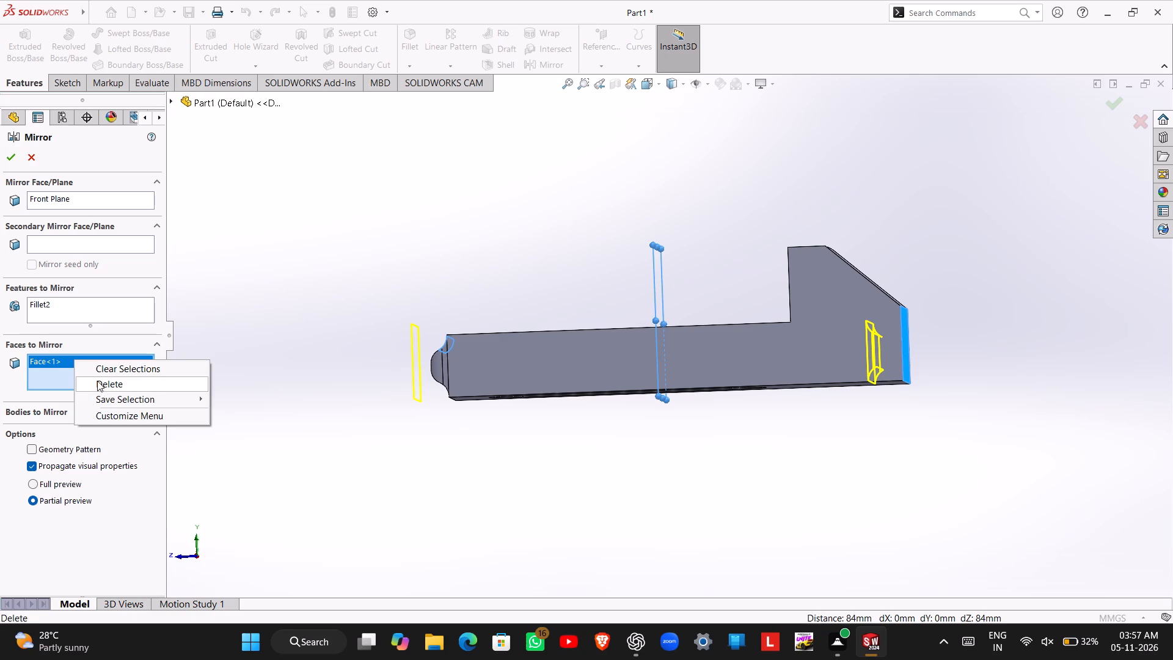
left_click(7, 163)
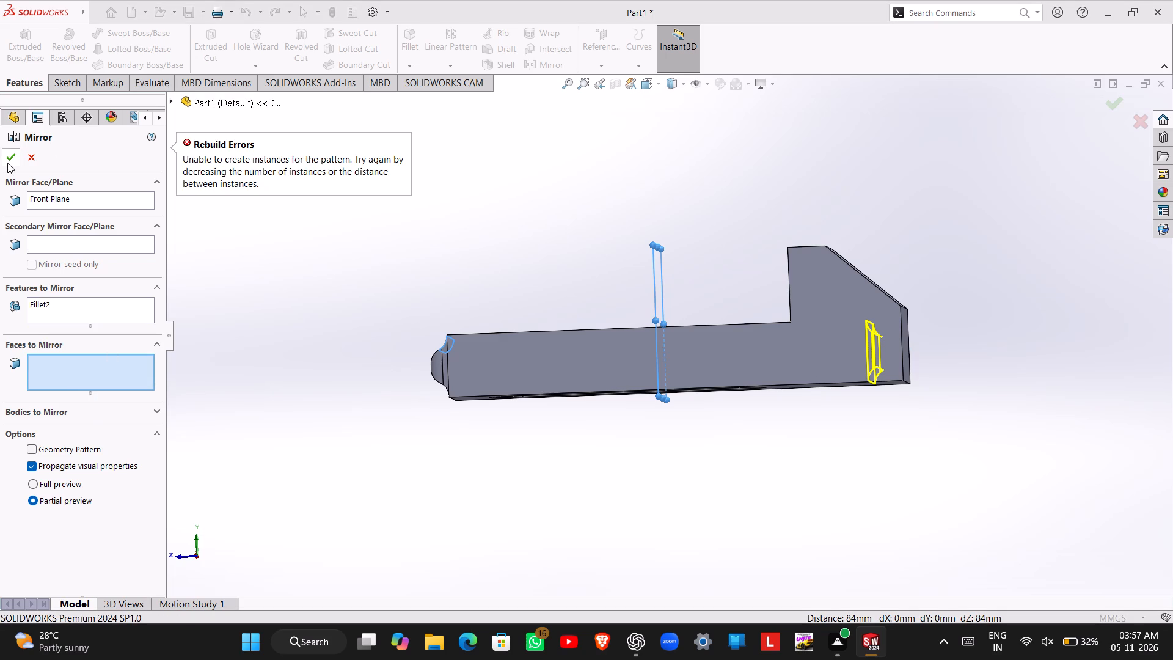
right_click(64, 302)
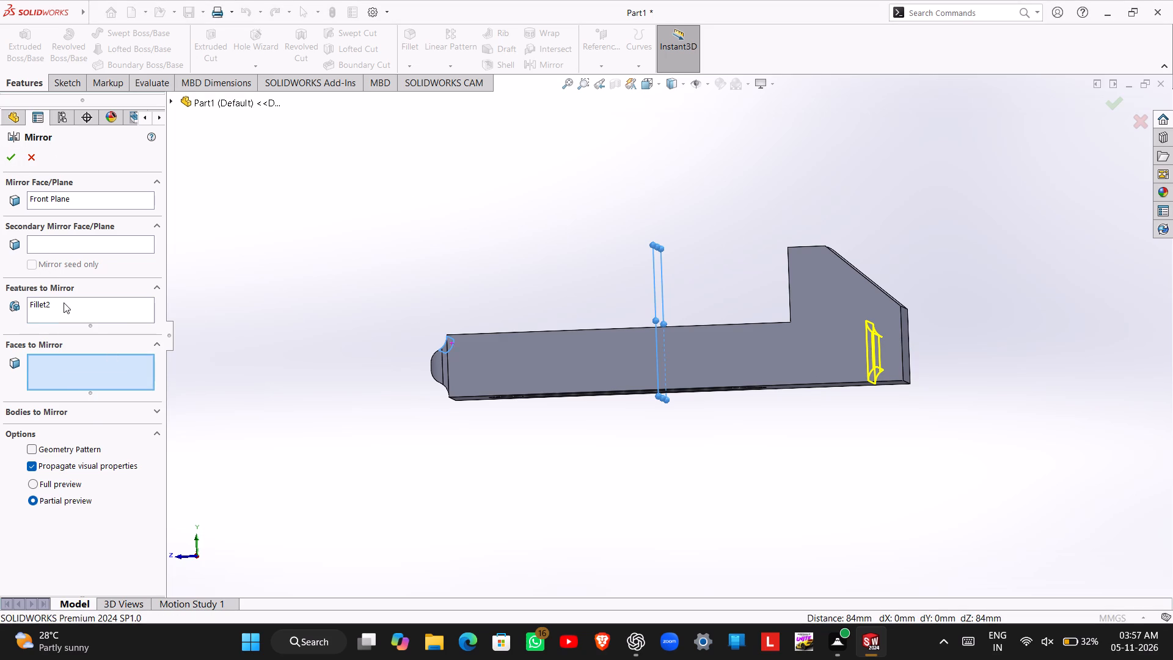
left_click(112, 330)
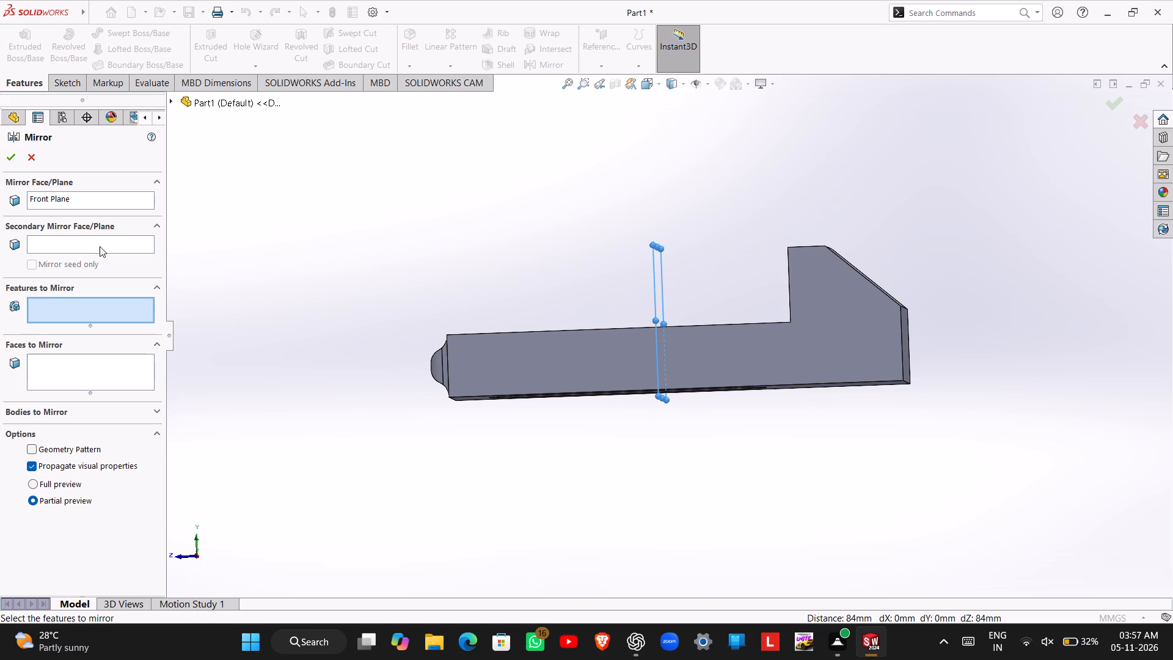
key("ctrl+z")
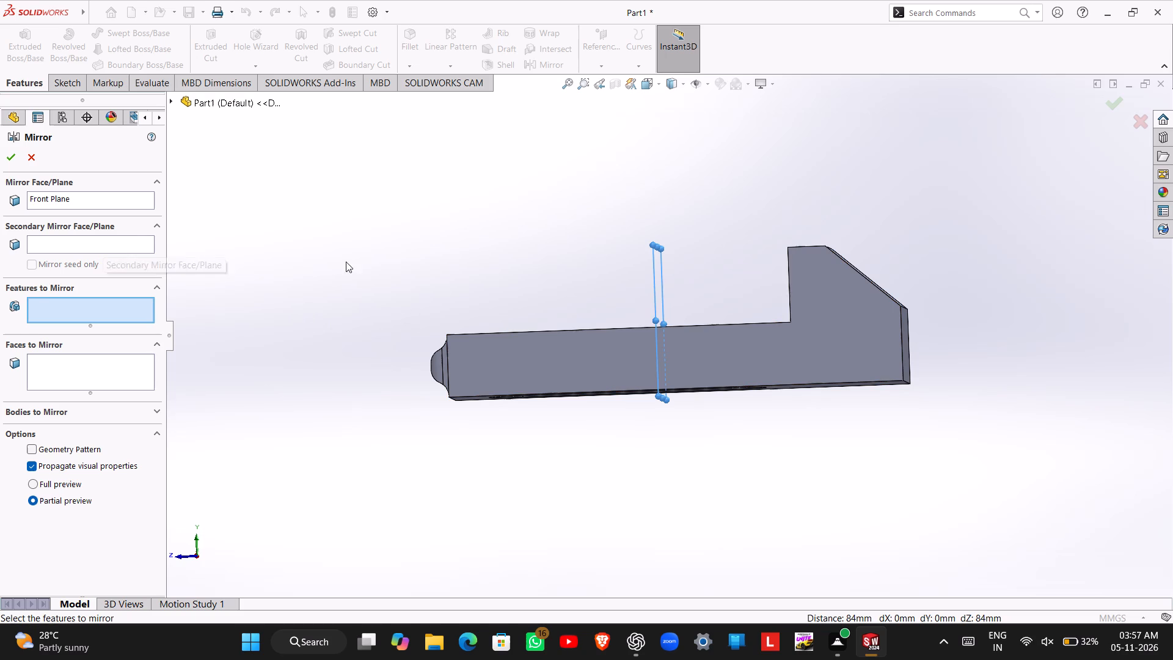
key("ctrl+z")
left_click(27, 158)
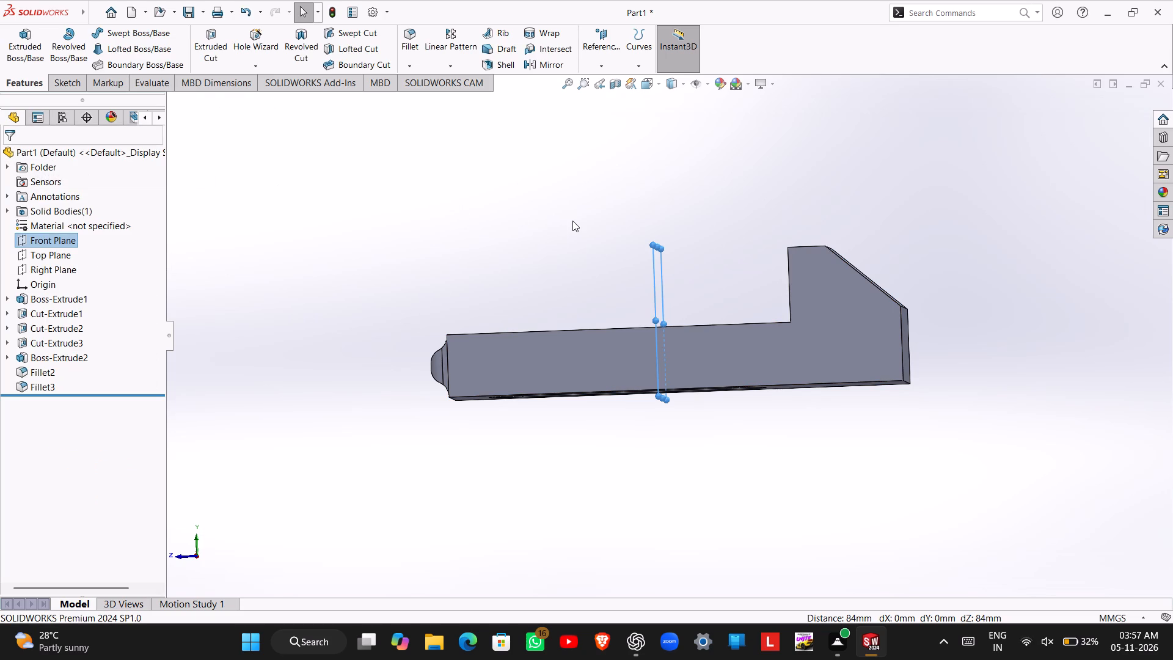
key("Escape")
Start a sketch on the block's plain end face opposite the boss and draw a horizontal centerline joining its side edges' midpoints.
middle_click_drag(610, 224, 514, 231)
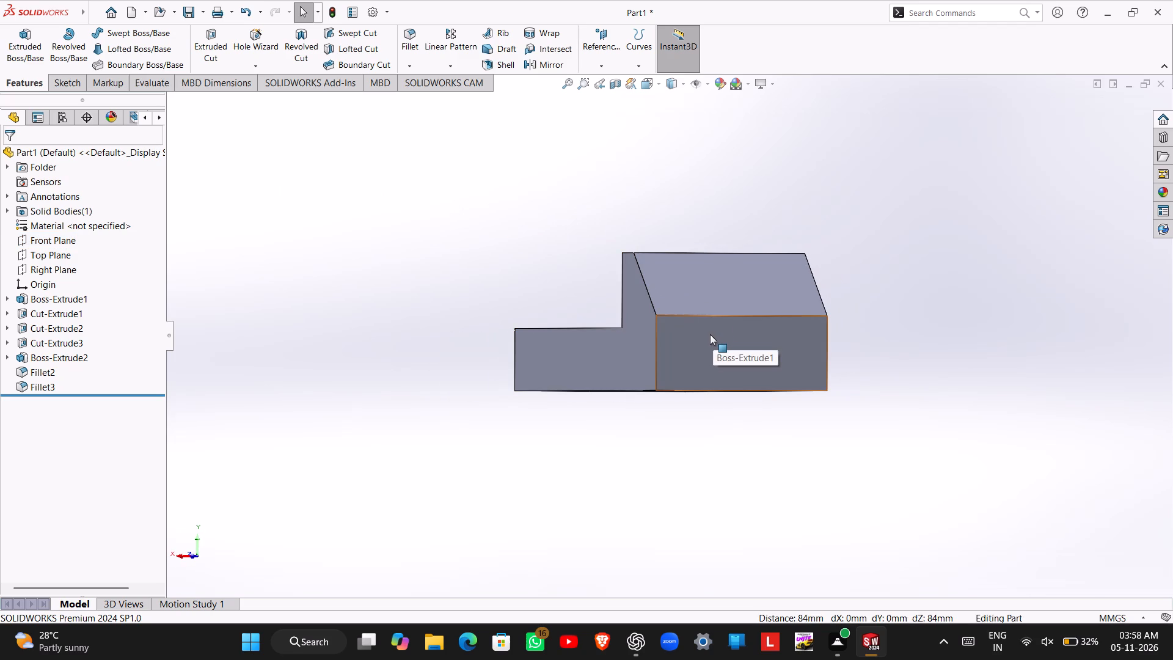
left_click(710, 334)
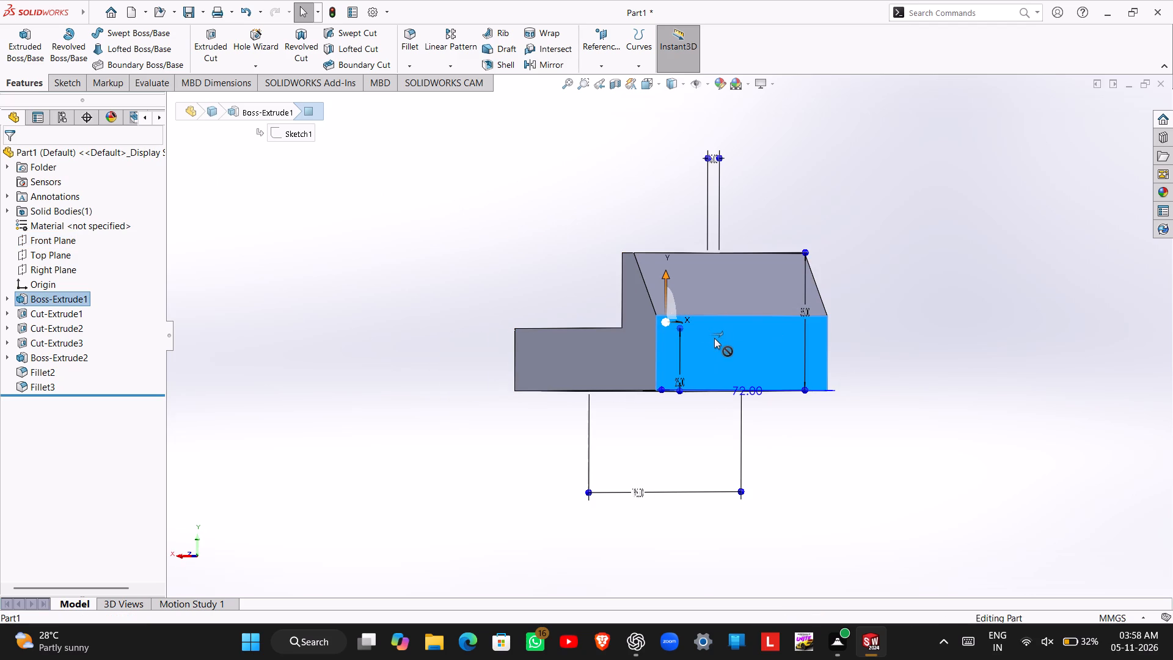
key("Escape")
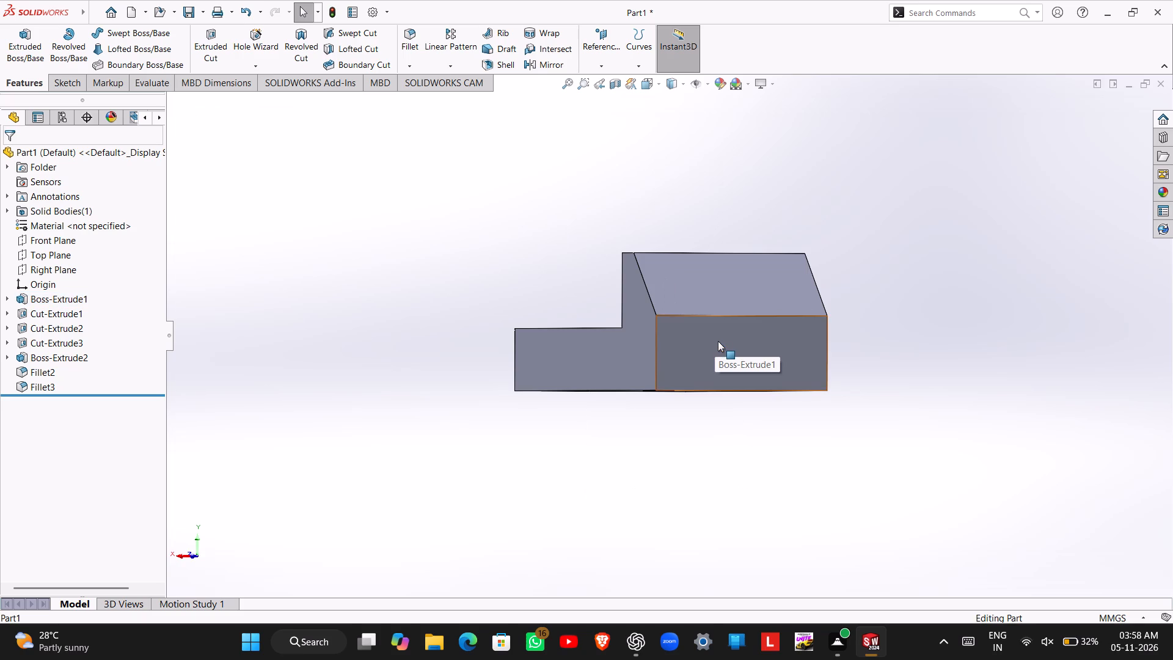
left_click(718, 341)
left_click(766, 304)
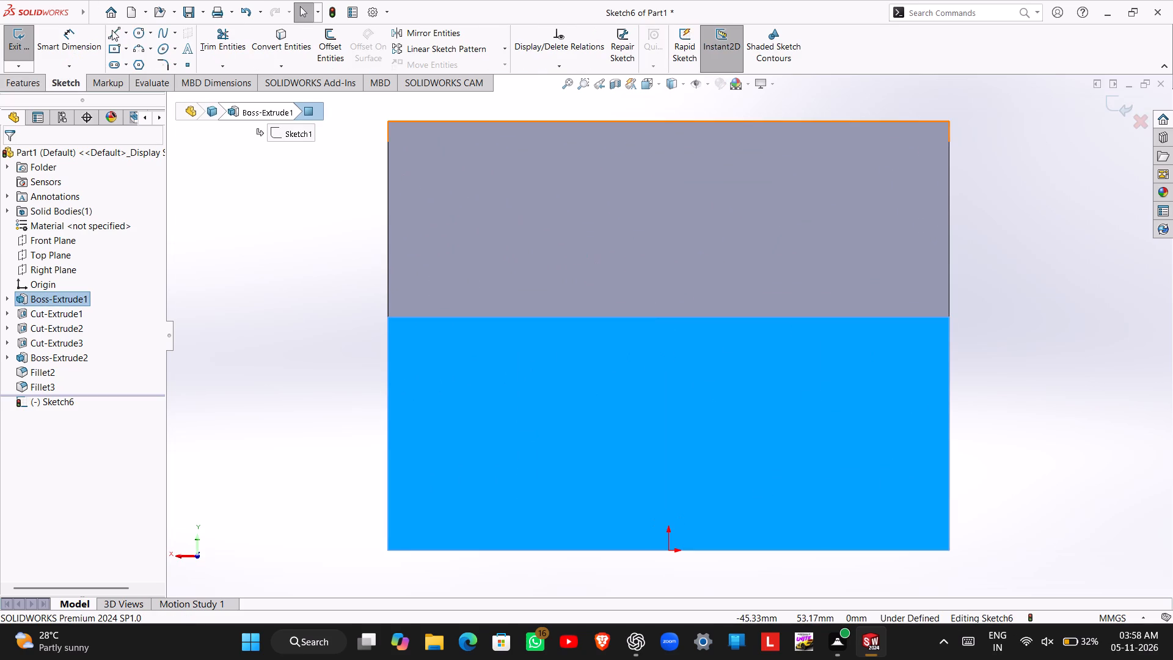
left_click(126, 37)
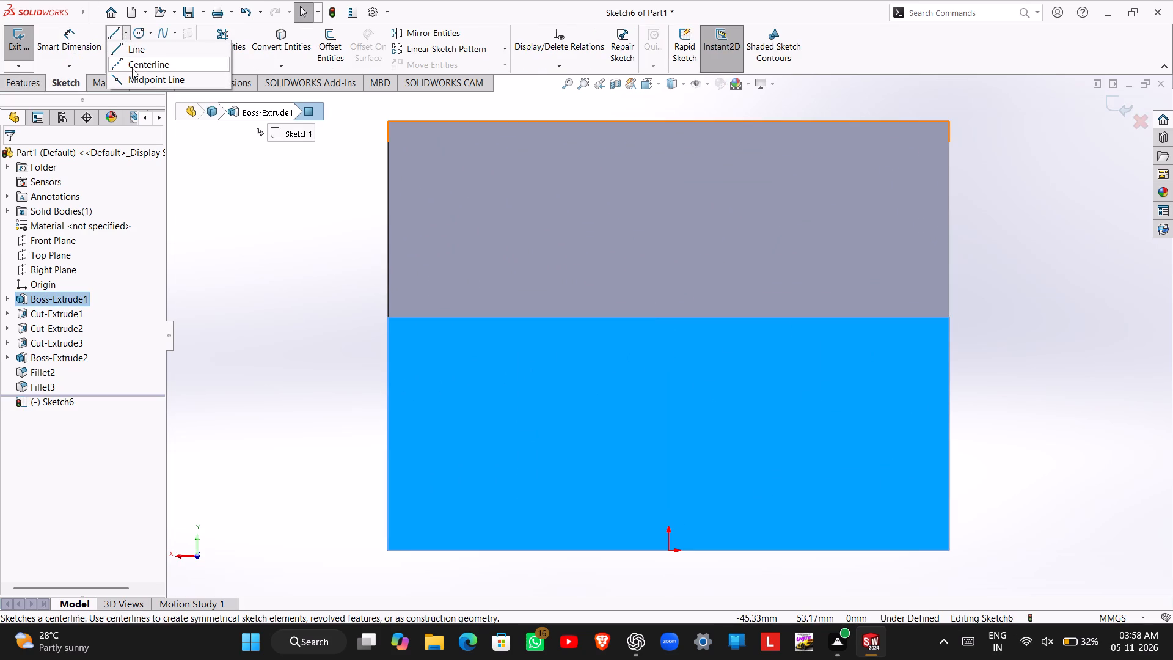
left_click(132, 68)
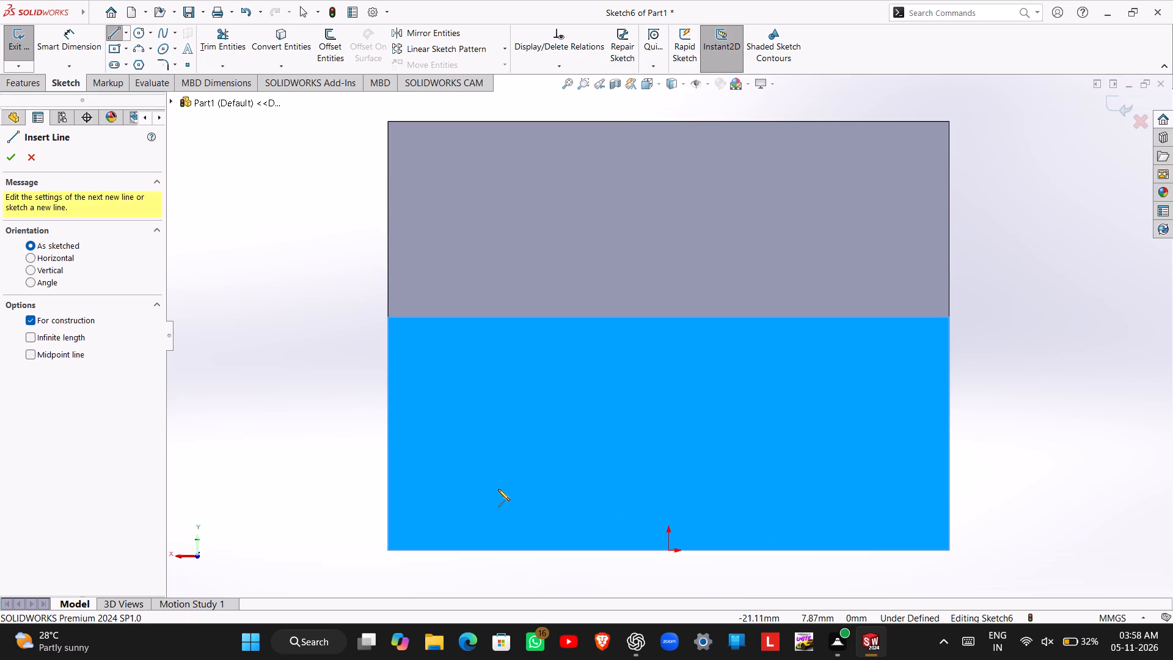
left_click(388, 433)
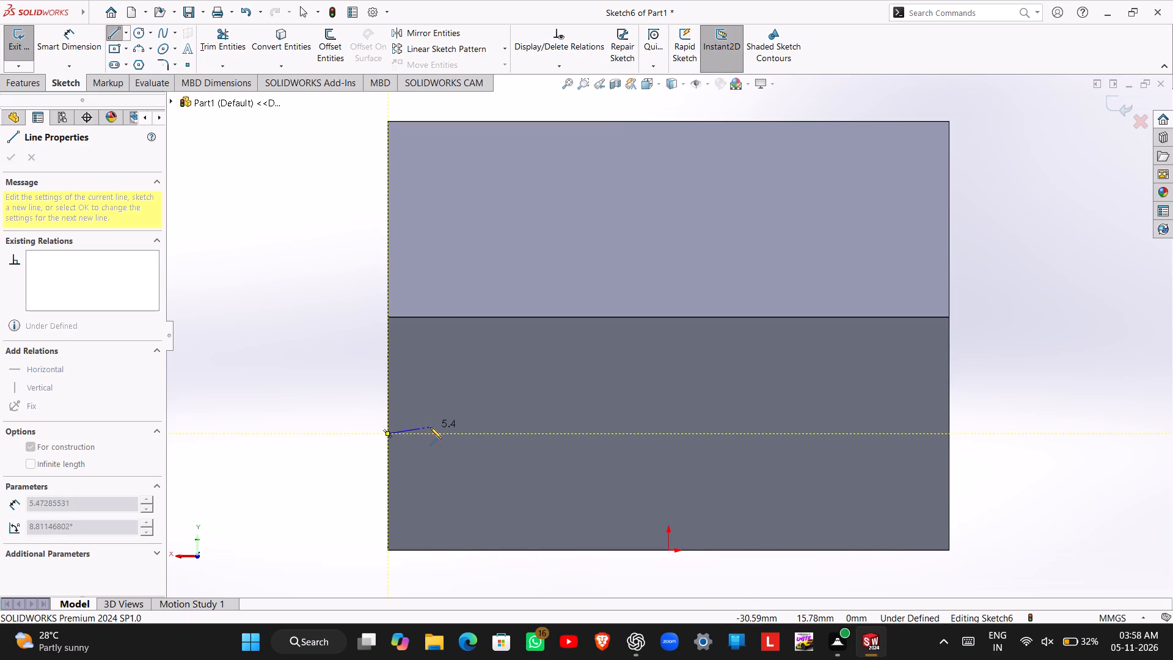
left_click(948, 435)
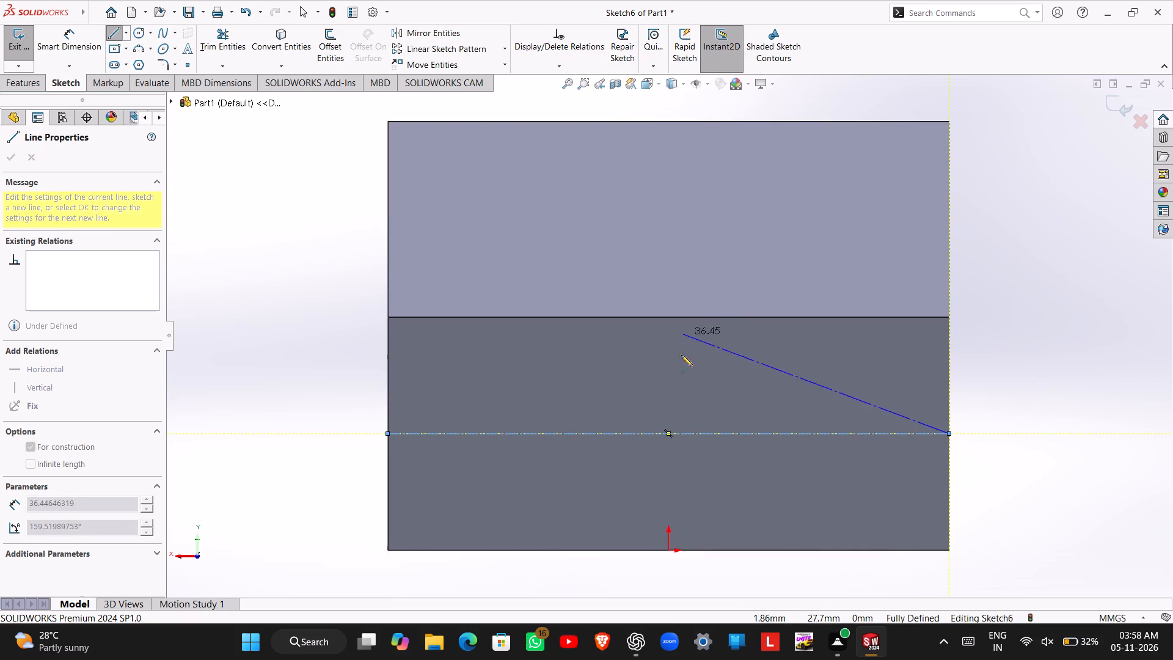
key("Escape")
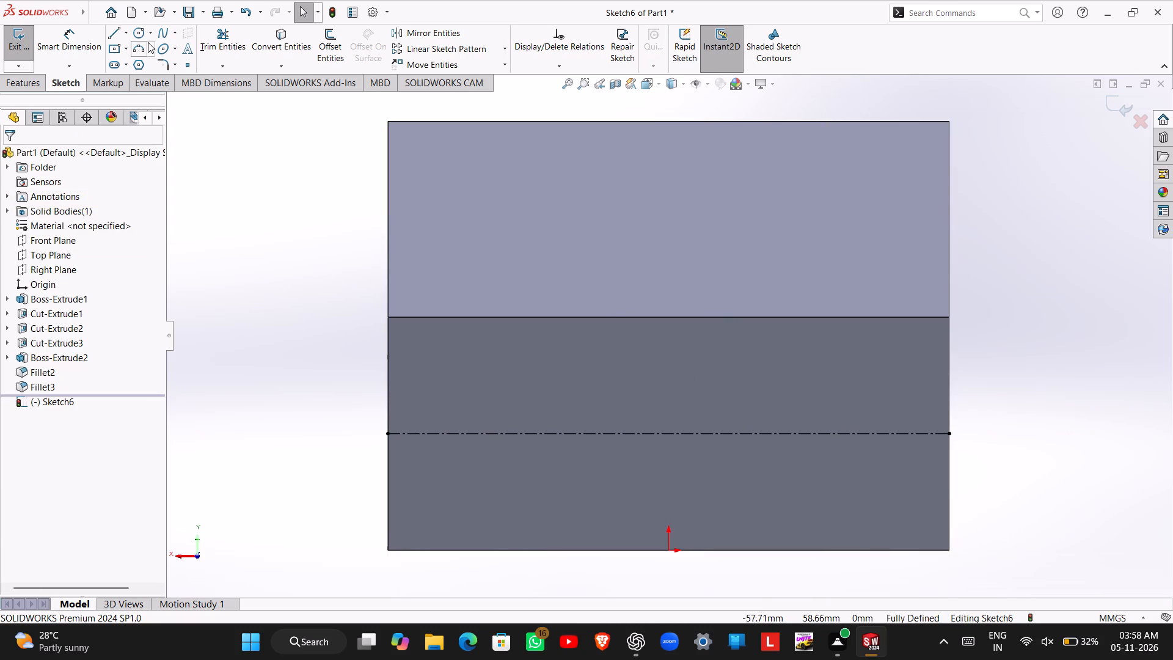
Draw a vertical centerline about 30 mm long from the origin to the midpoint of the end face's upper edge.
left_click(128, 35)
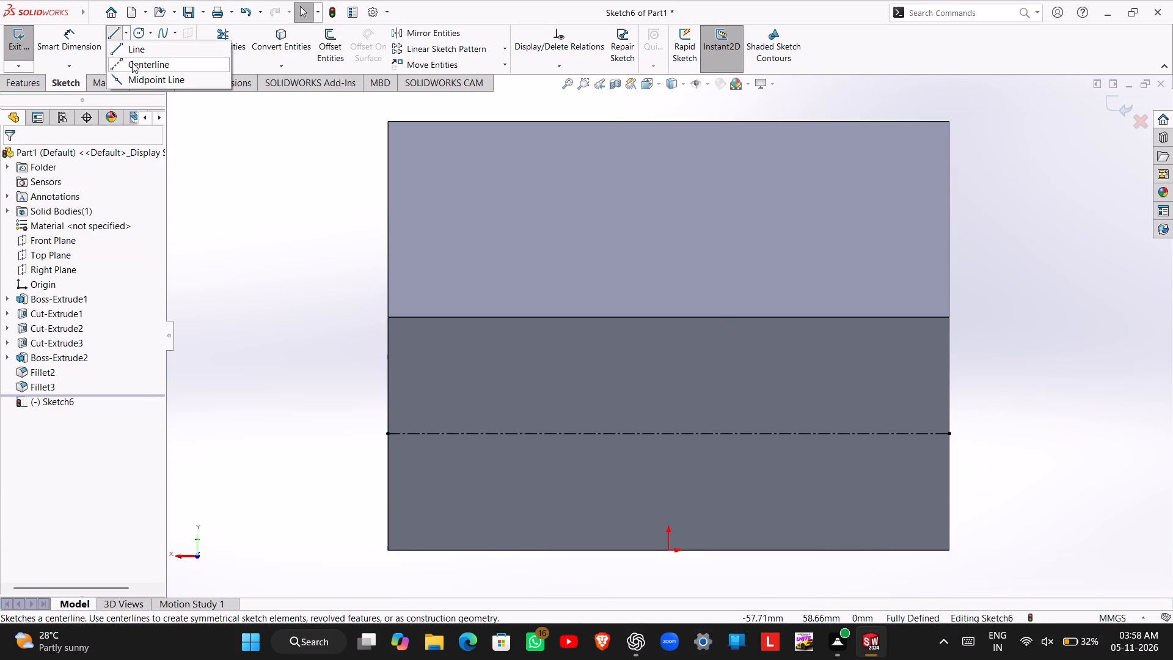
left_click(132, 62)
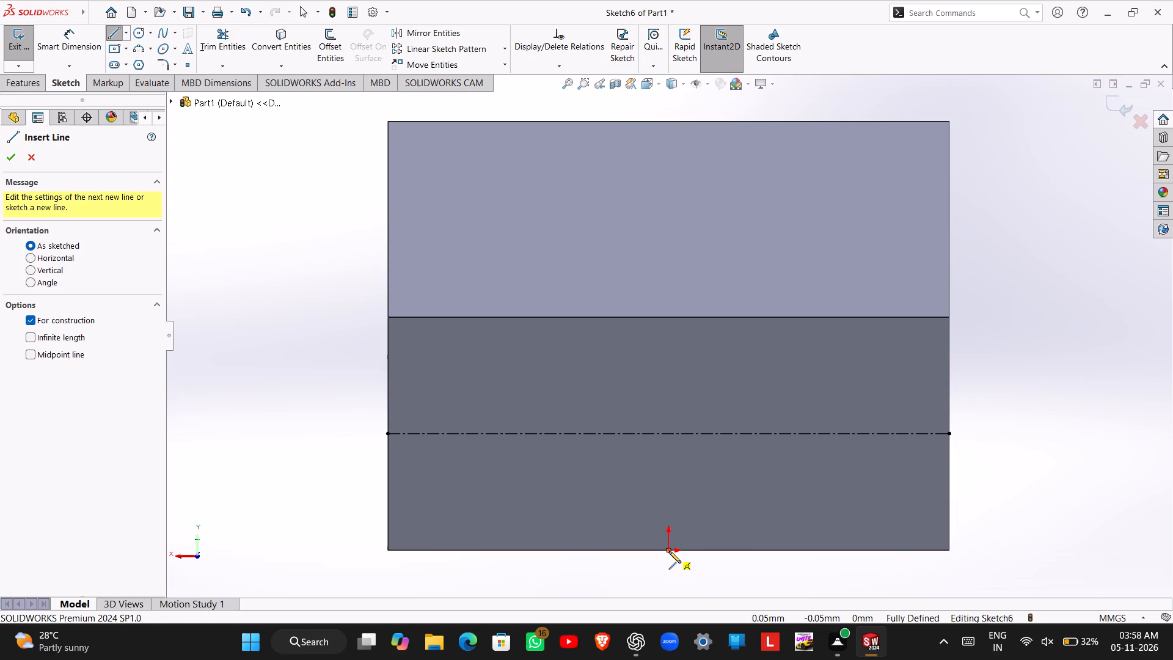
left_click(669, 551)
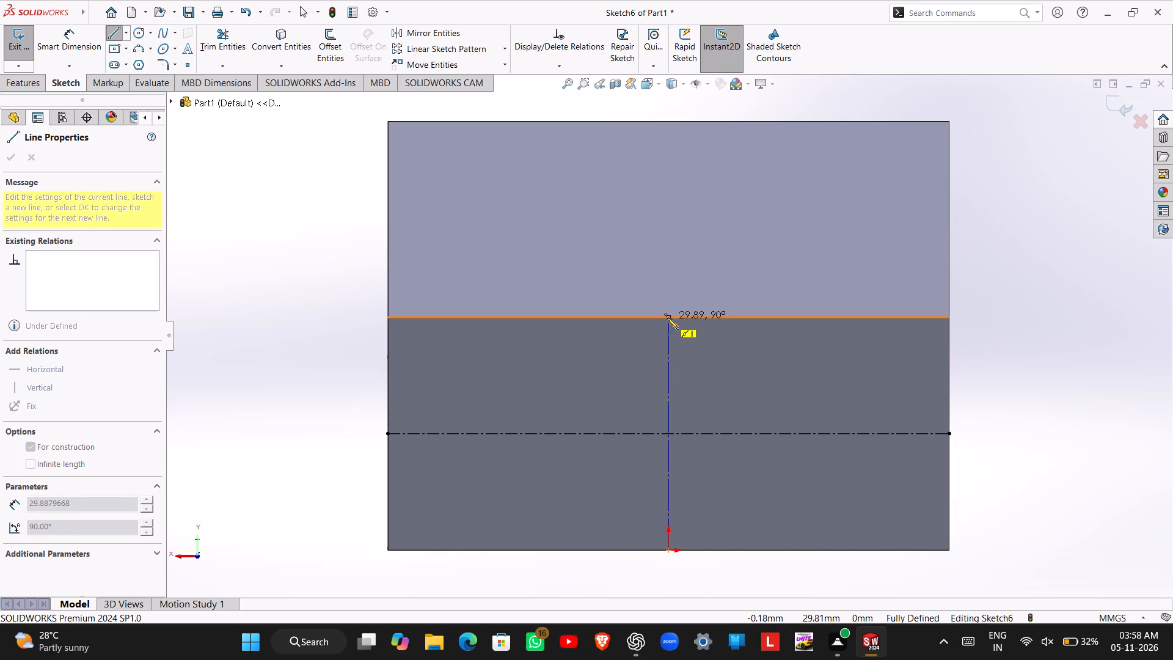
left_click(667, 318)
key("grave")
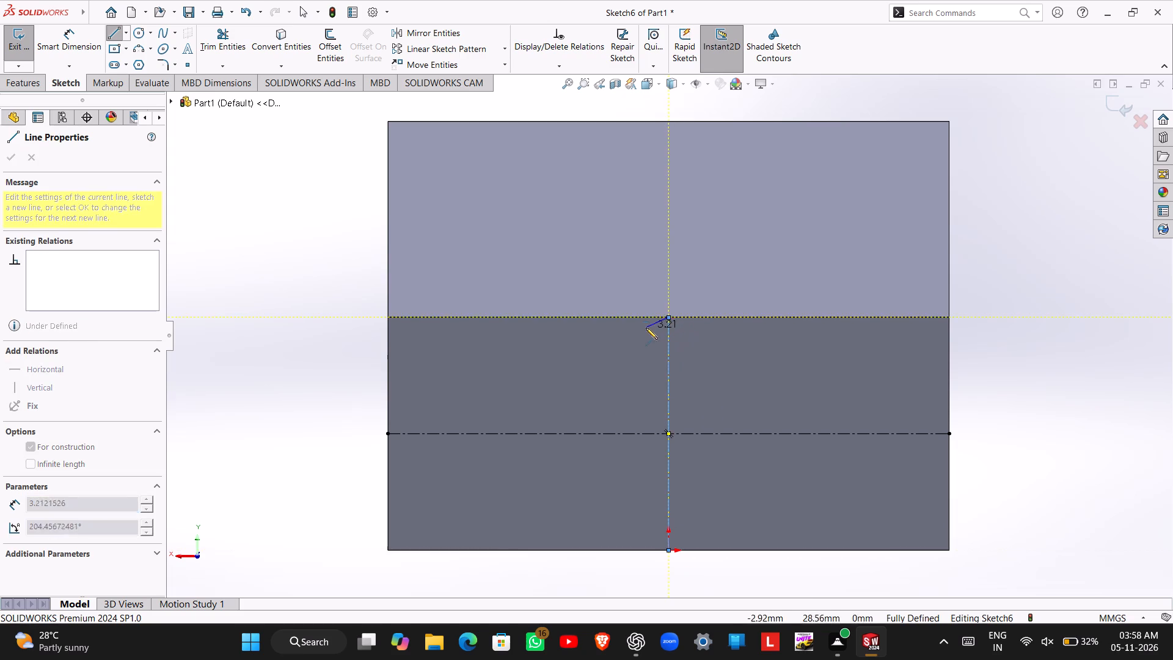
key("Escape")
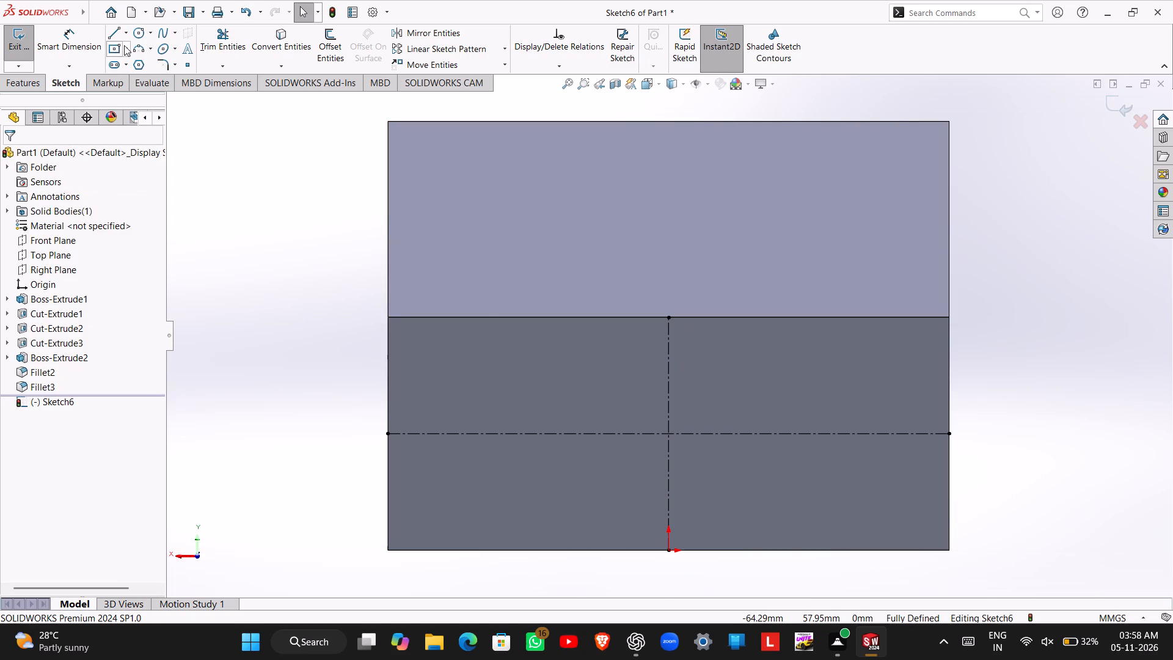
Draw a center rectangle about 65 mm by 13 mm, centered on the intersection of the end face's two centerlines.
left_click(124, 45)
left_click(131, 79)
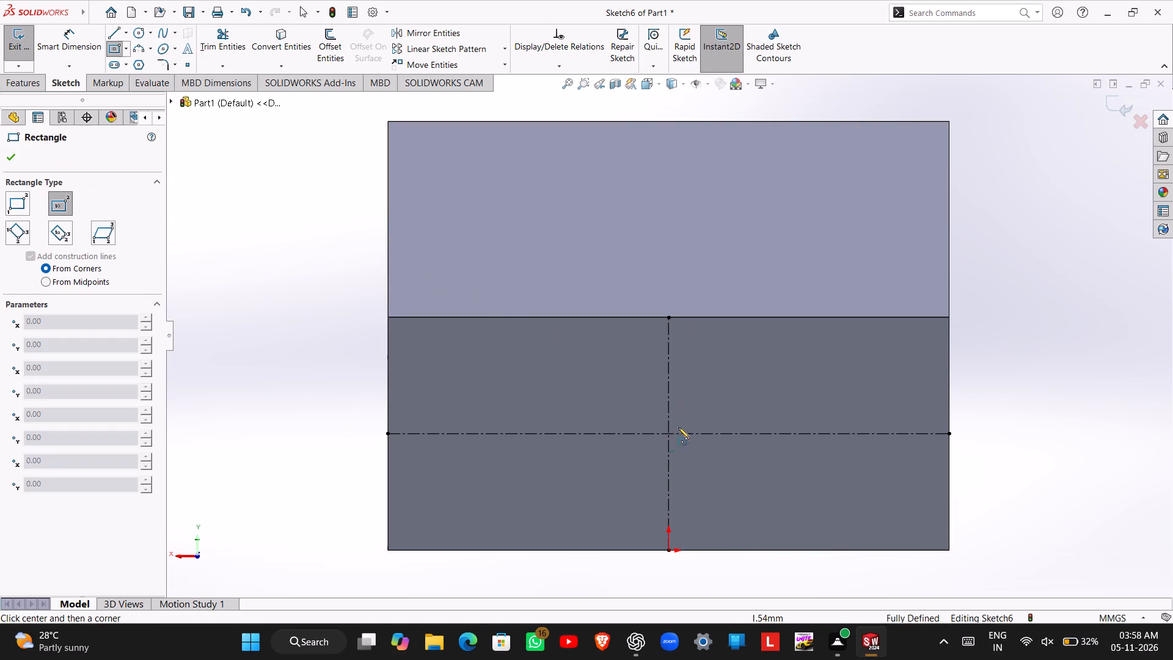
left_click(669, 435)
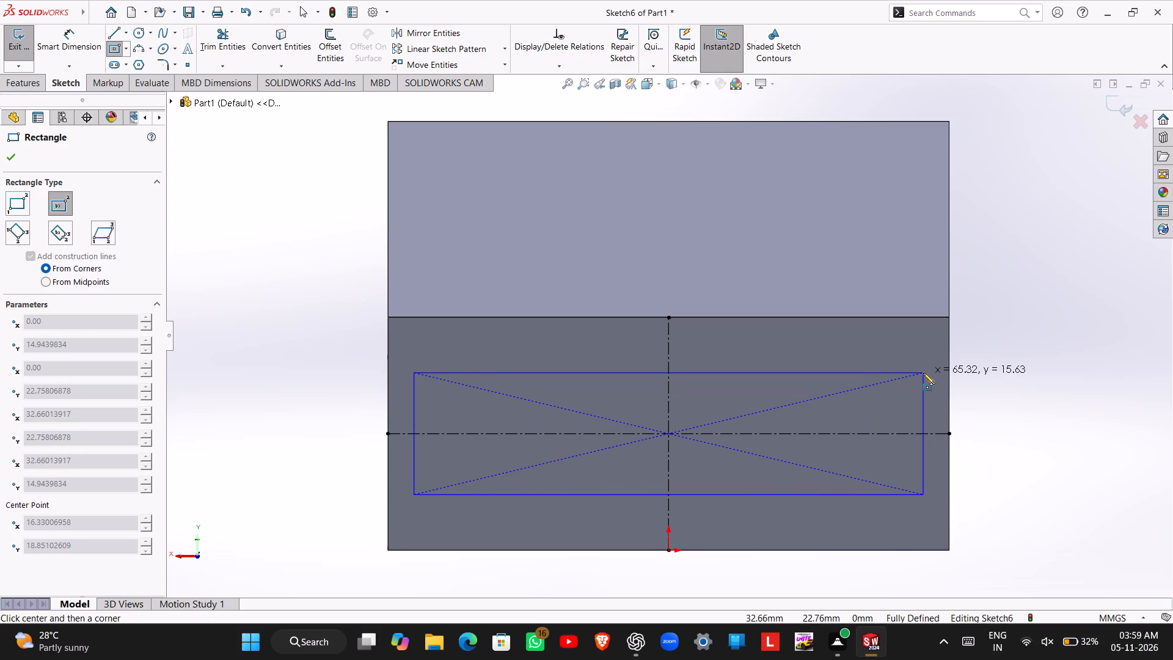
left_click(923, 382)
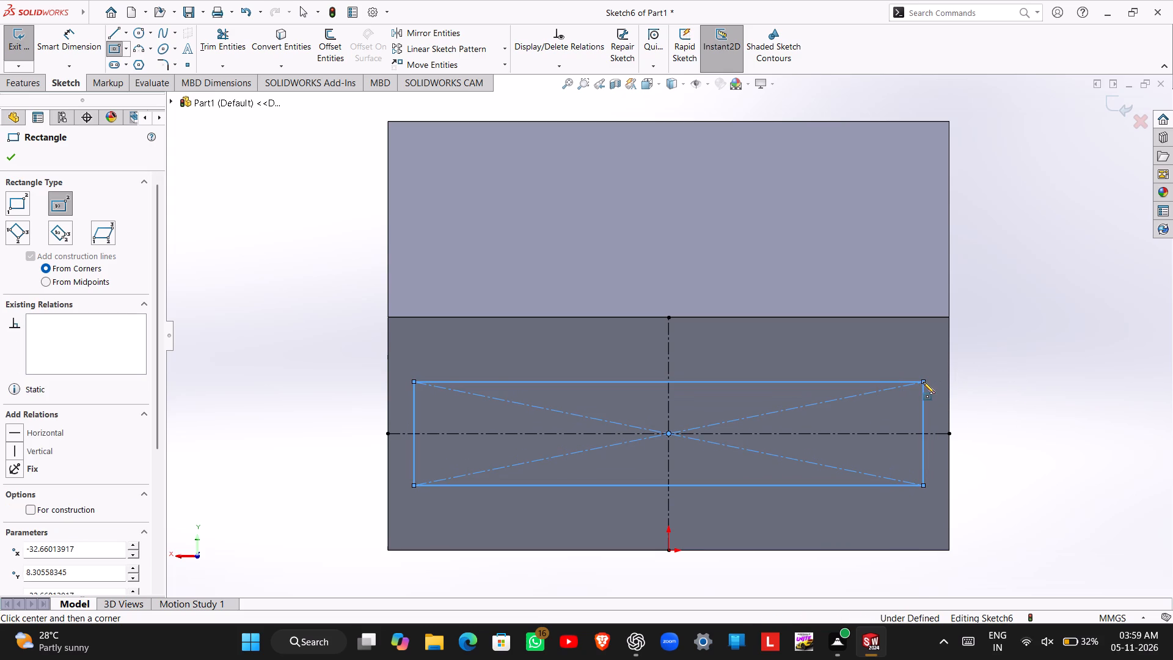
key("Escape")
Dimension the gap between the rectangle's vertical side and the end face's adjacent side edge as 1 mm.
right_click_drag(998, 425, 1001, 353)
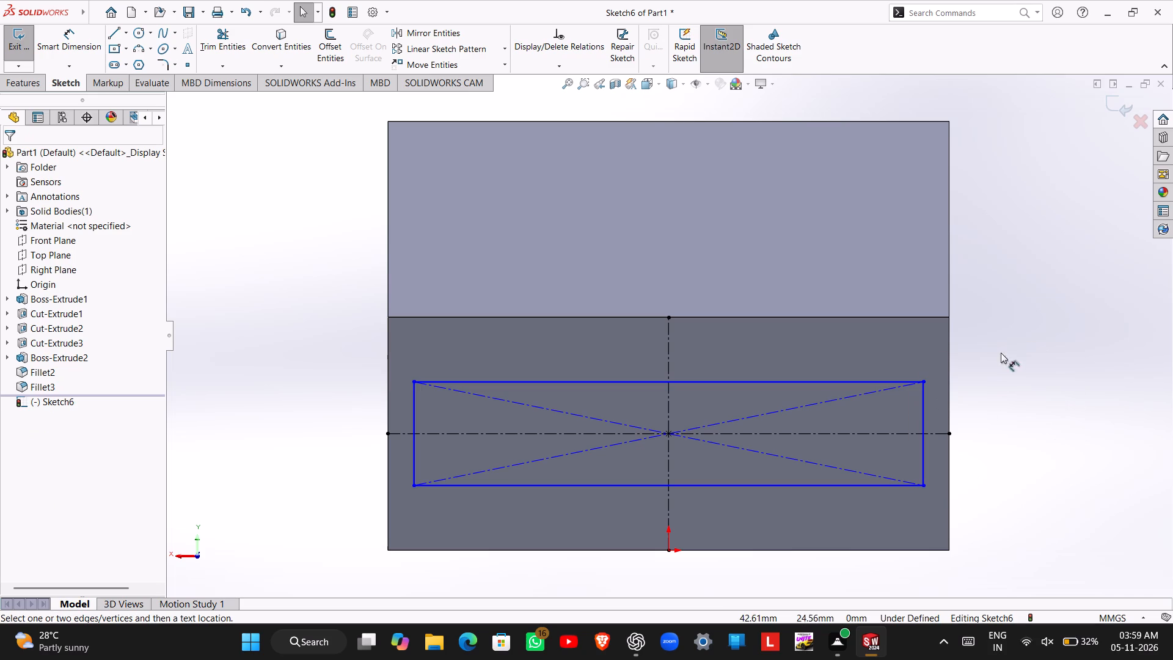
right_click_drag(1001, 353, 1001, 345)
left_click(922, 421)
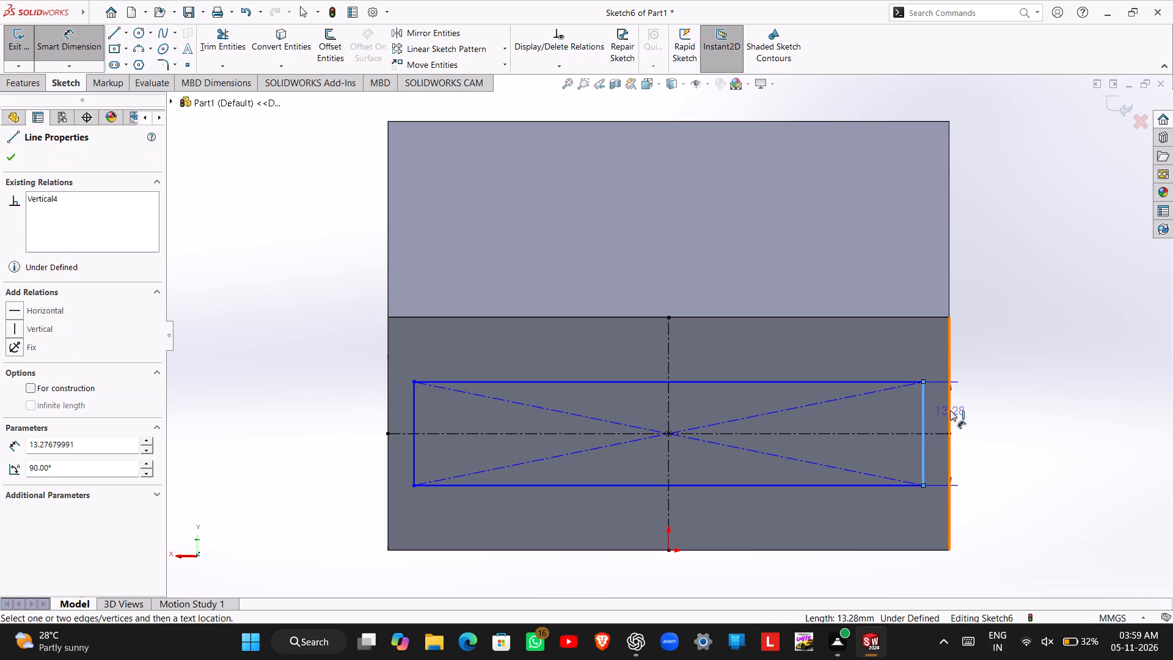
left_click(950, 410)
left_click(938, 530)
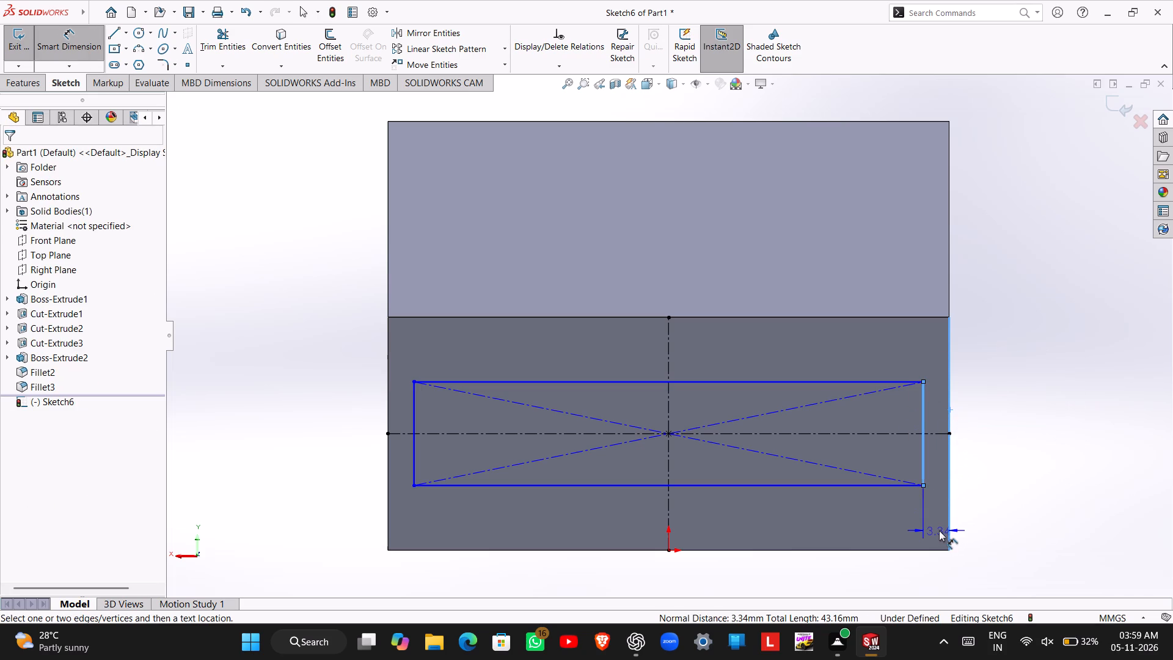
key("1")
key("Return")
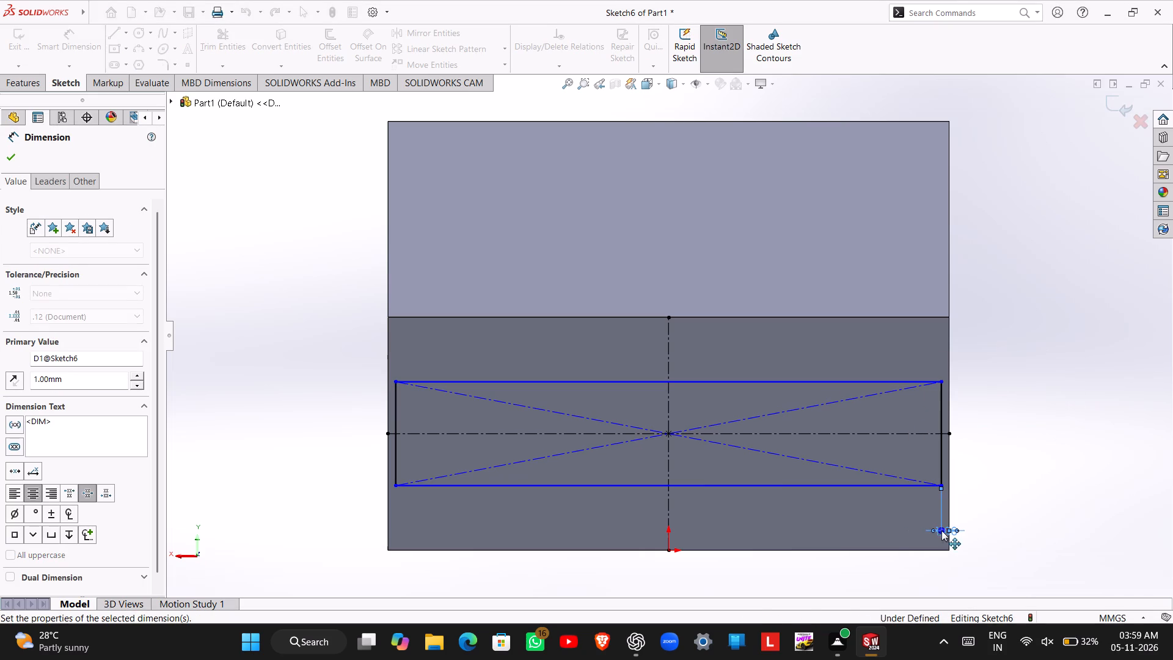
left_click(571, 378)
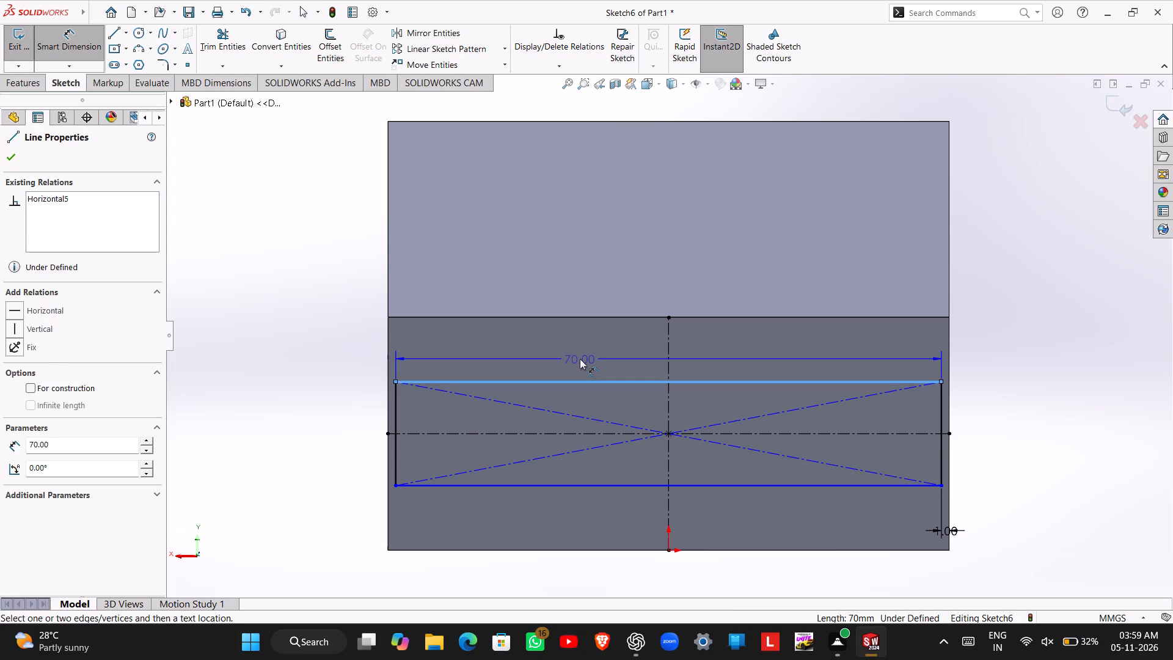
key("Escape")
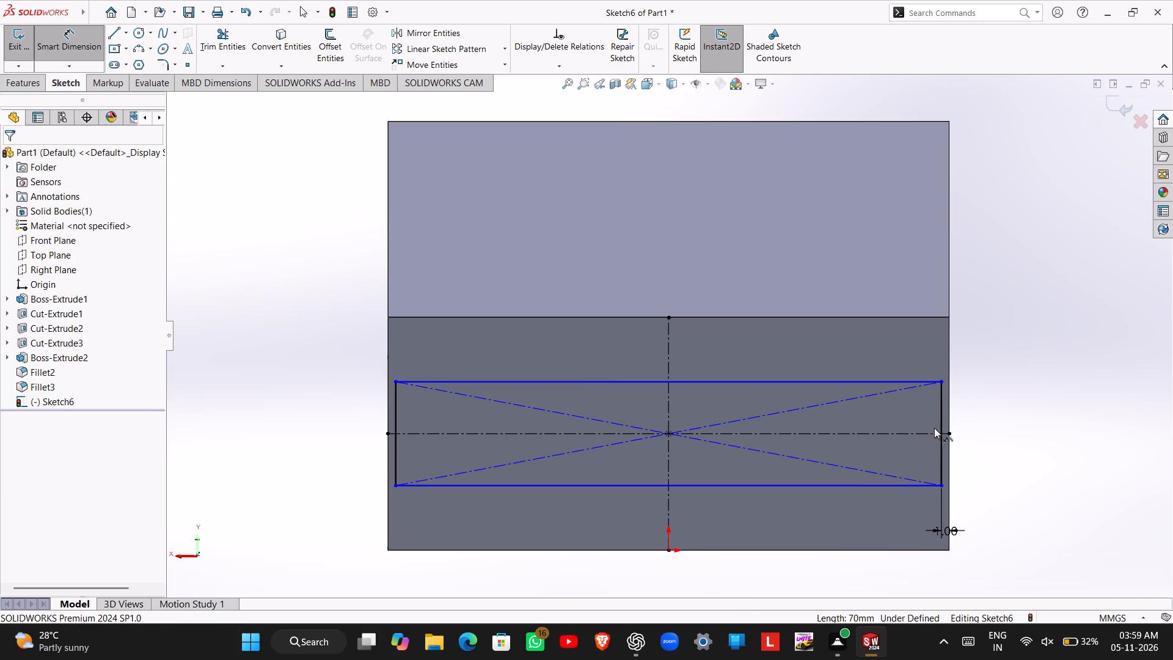
Dimension the rectangle's height as 12 mm.
left_click(941, 422)
left_click(1000, 431)
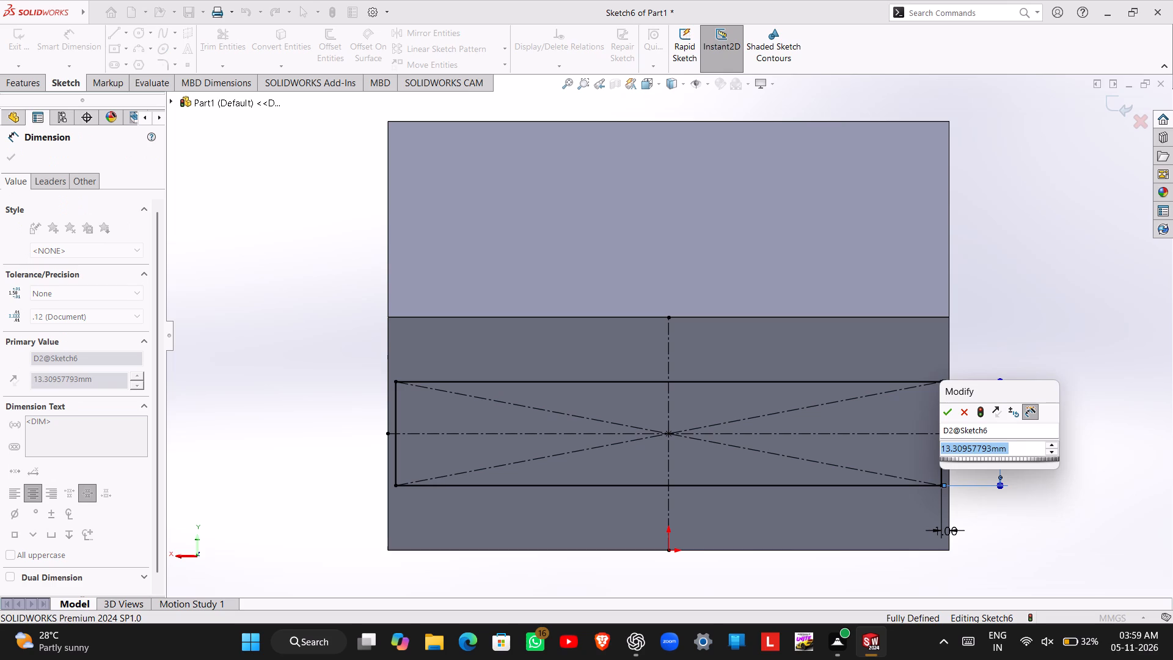
key("1")
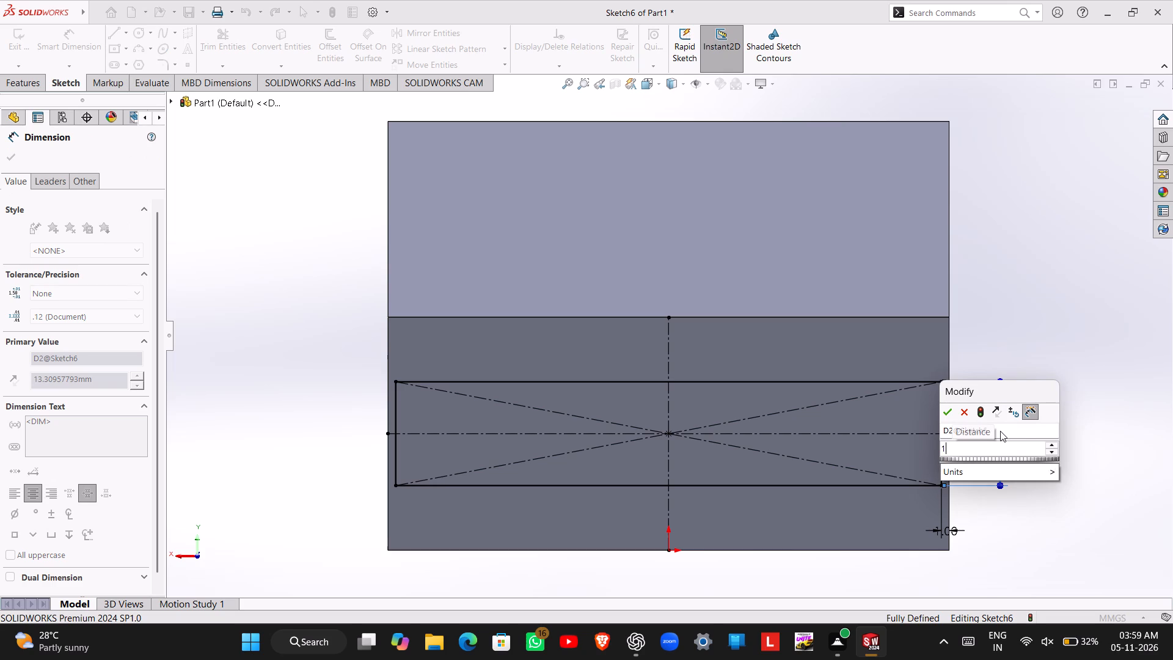
key("2")
key("Return")
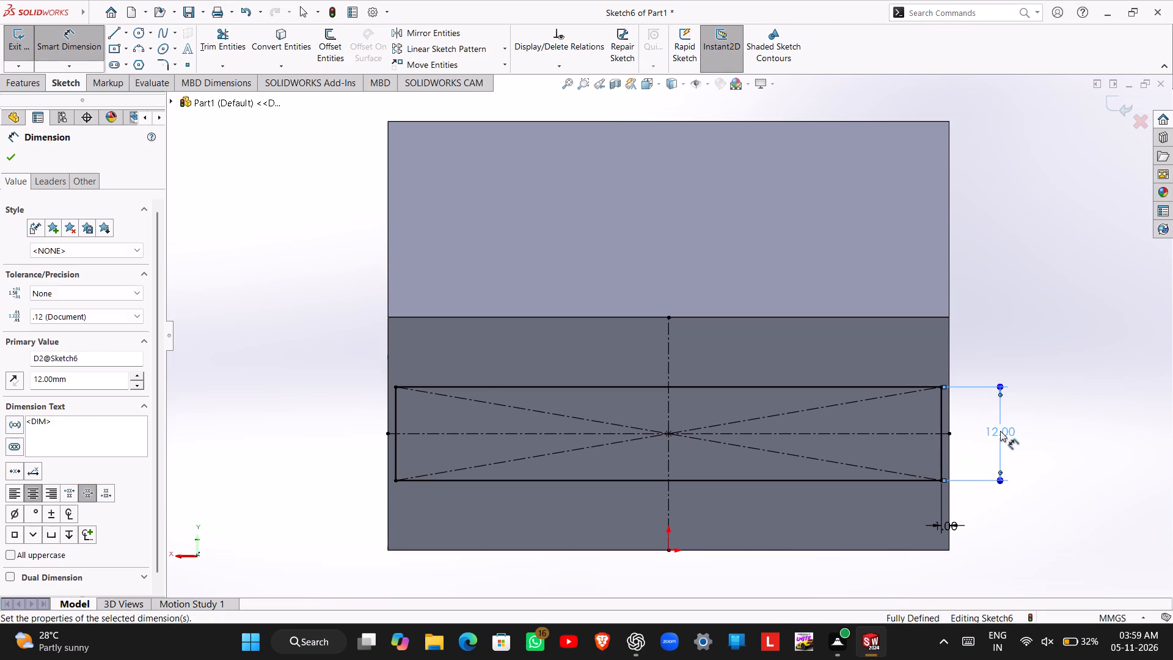
Exit the sketch and extrude the rectangle as a boss 14 mm Mid Plane, merged with the block.
left_click(11, 44)
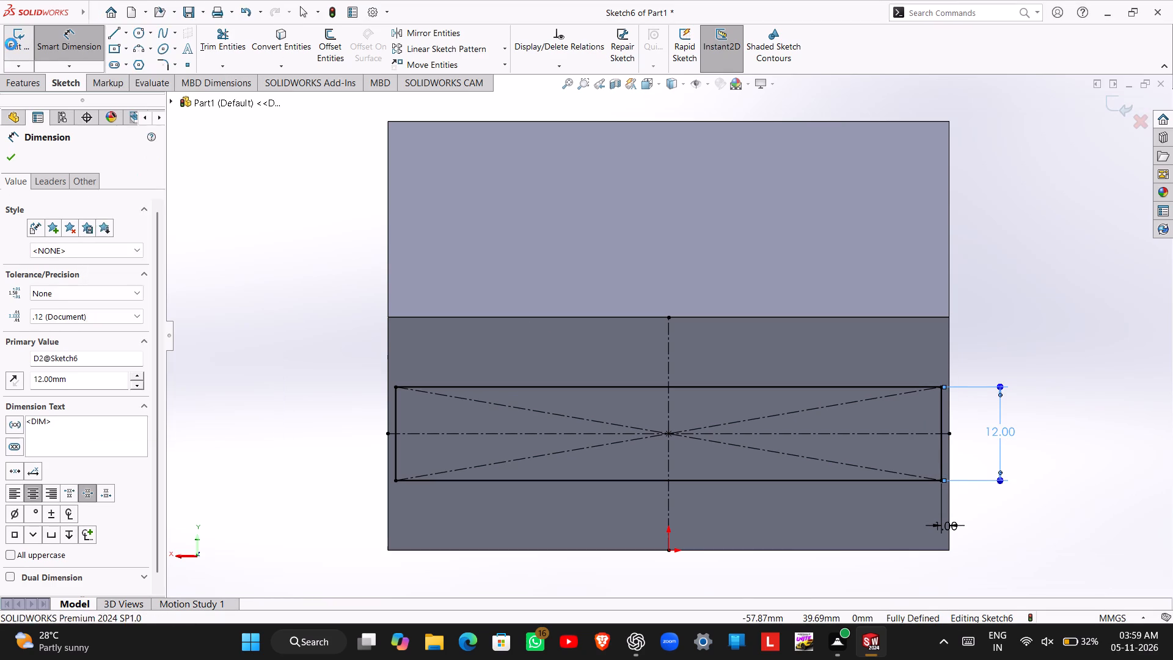
left_click(14, 43)
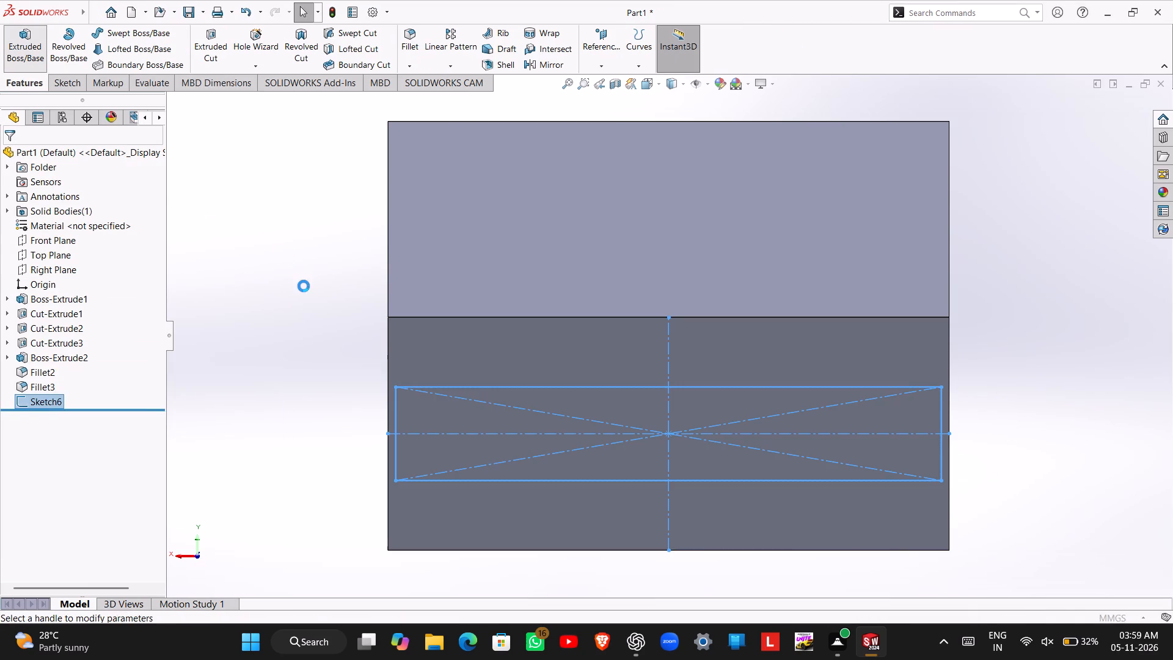
middle_click_drag(381, 347, 456, 339)
scroll(552, 364, "up", 1)
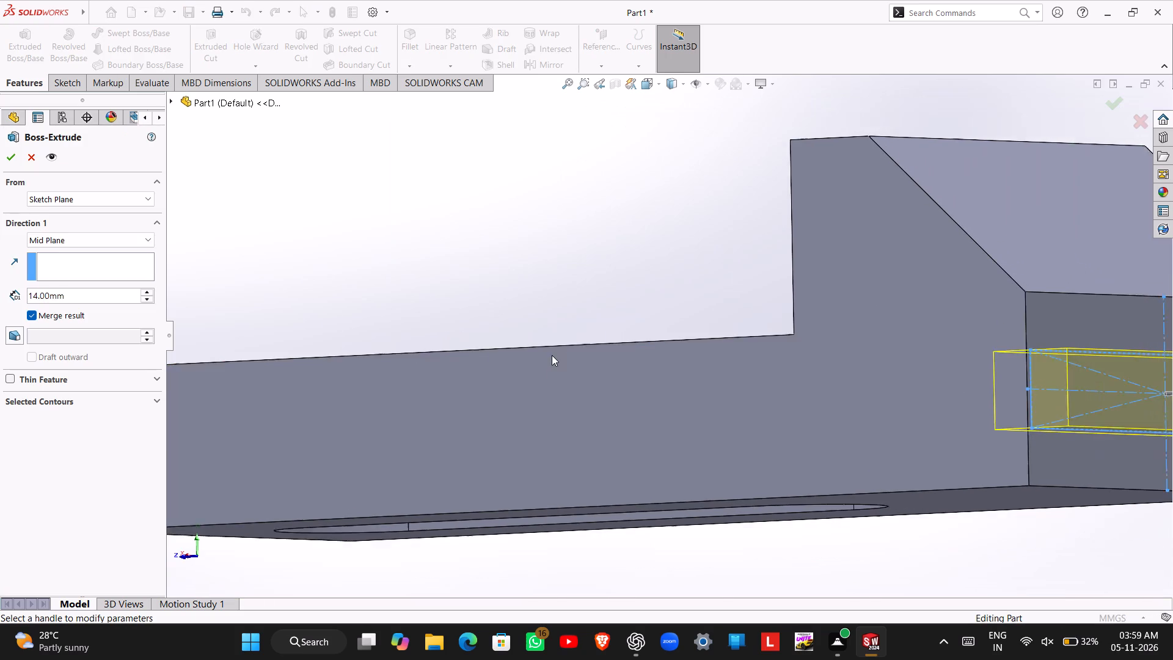
scroll(552, 355, "up", 1)
middle_click_drag(720, 378, 746, 376)
scroll(764, 380, "up", 2)
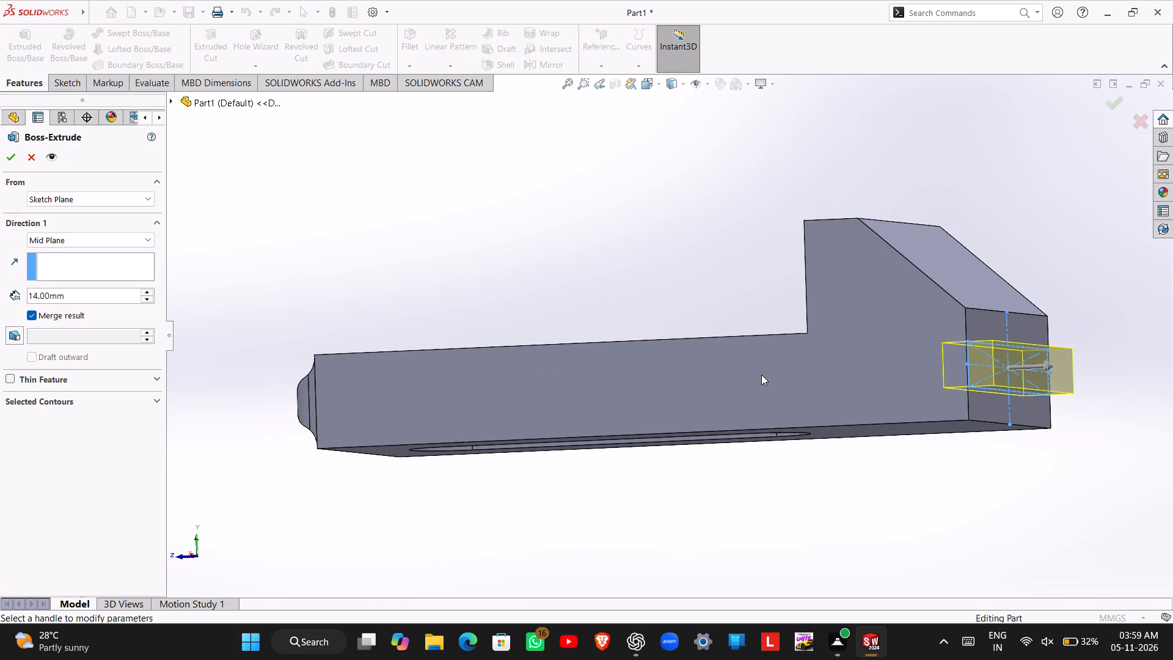
scroll(761, 376, "up", 2)
middle_click_drag(762, 374, 763, 387)
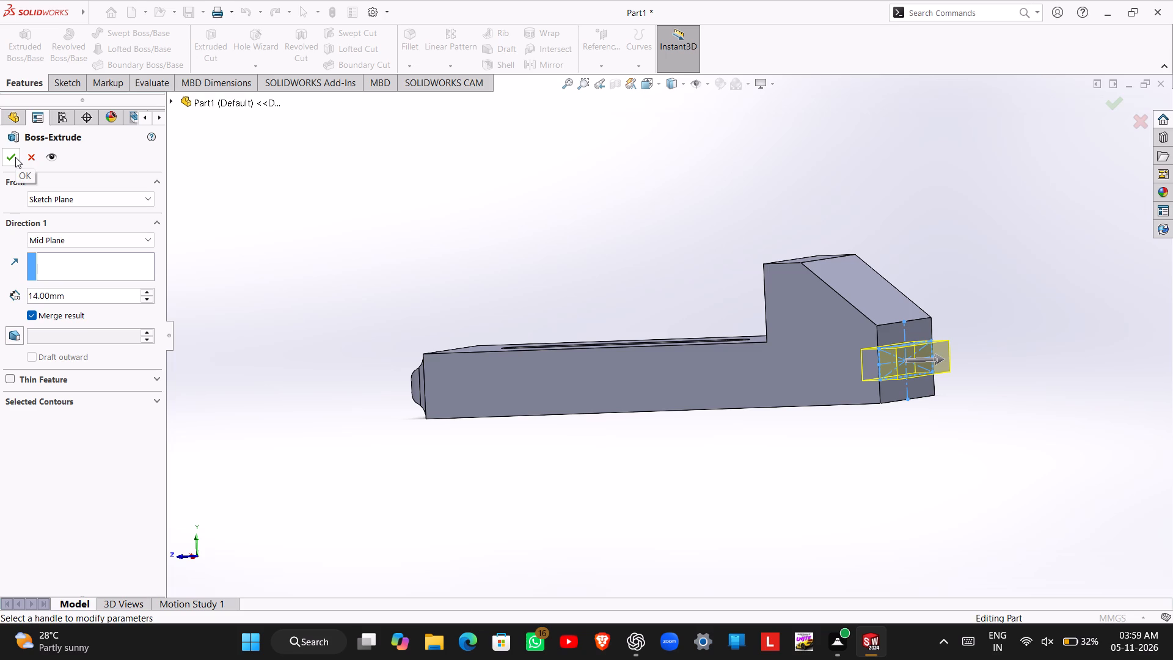
key("Return")
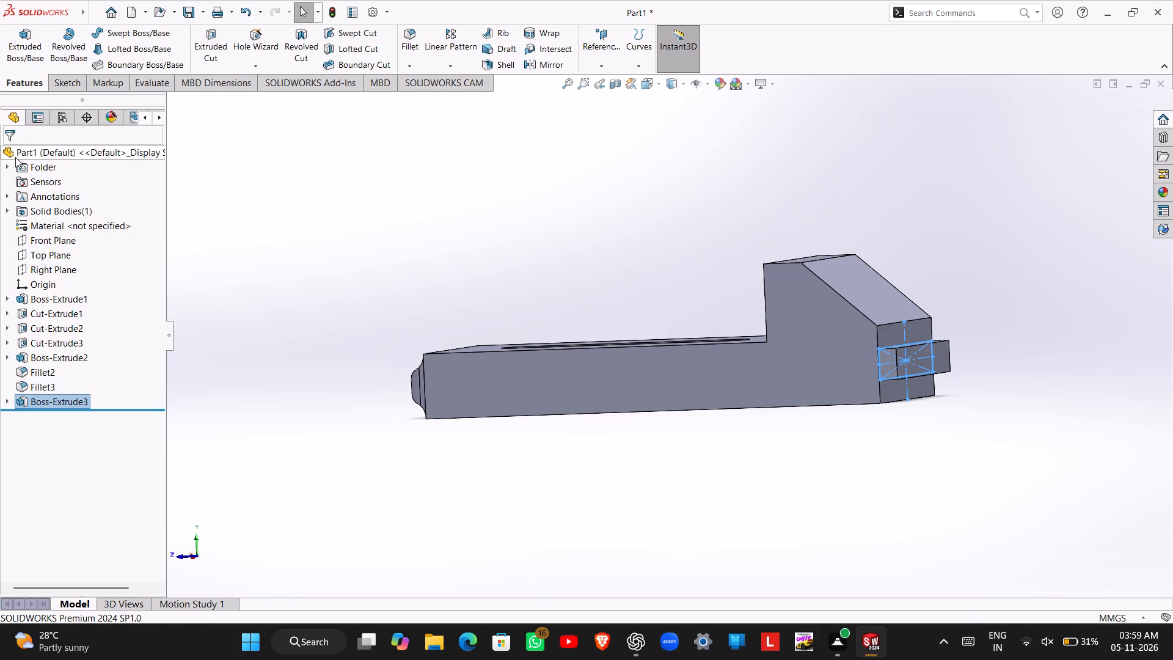
Fillet the four edges where the new boss meets the block's end face with a 6 mm symmetric circular radius.
middle_click_drag(377, 132, 282, 164)
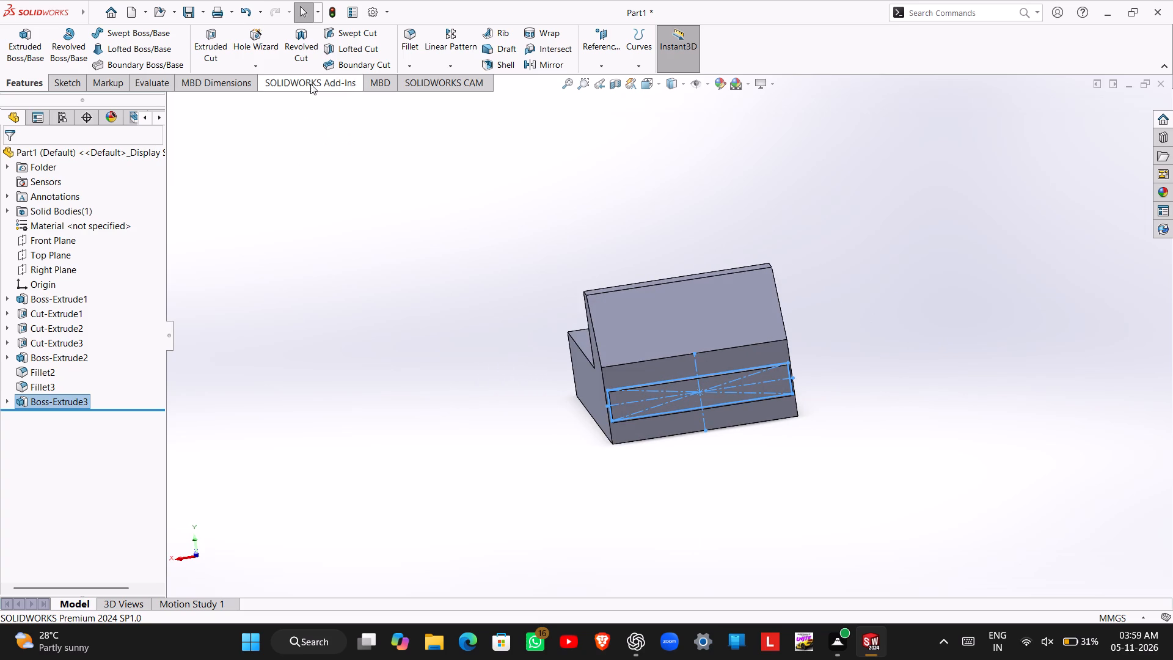
left_click(412, 42)
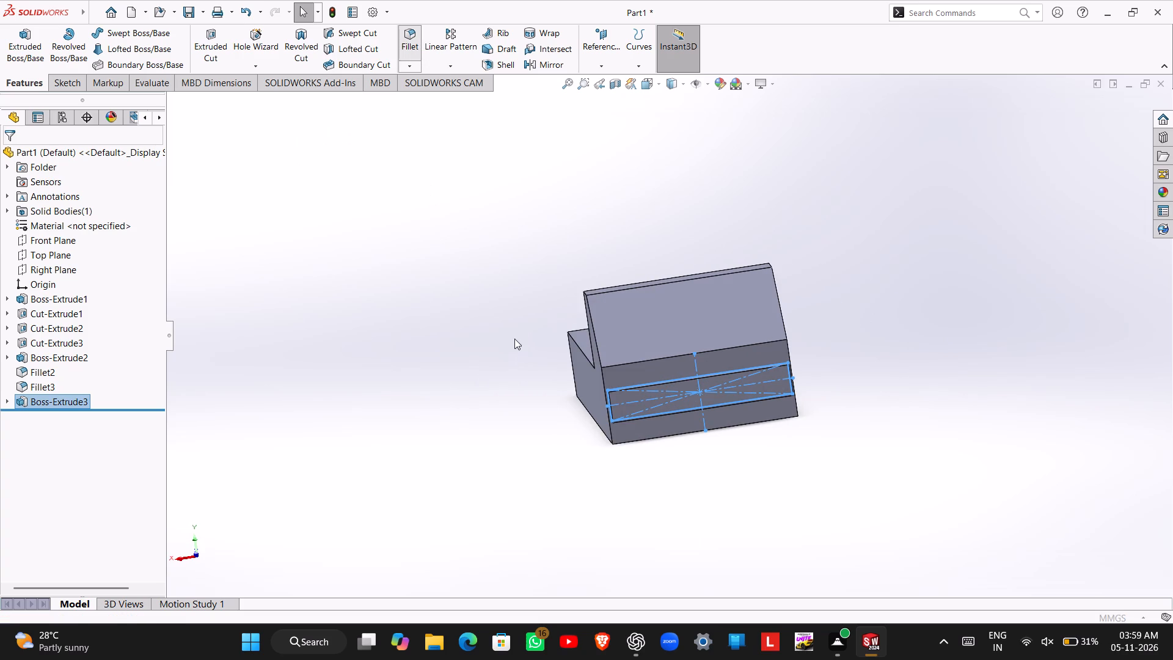
middle_click_drag(516, 284, 552, 255)
scroll(863, 383, "up", 2)
scroll(762, 352, "down", 7)
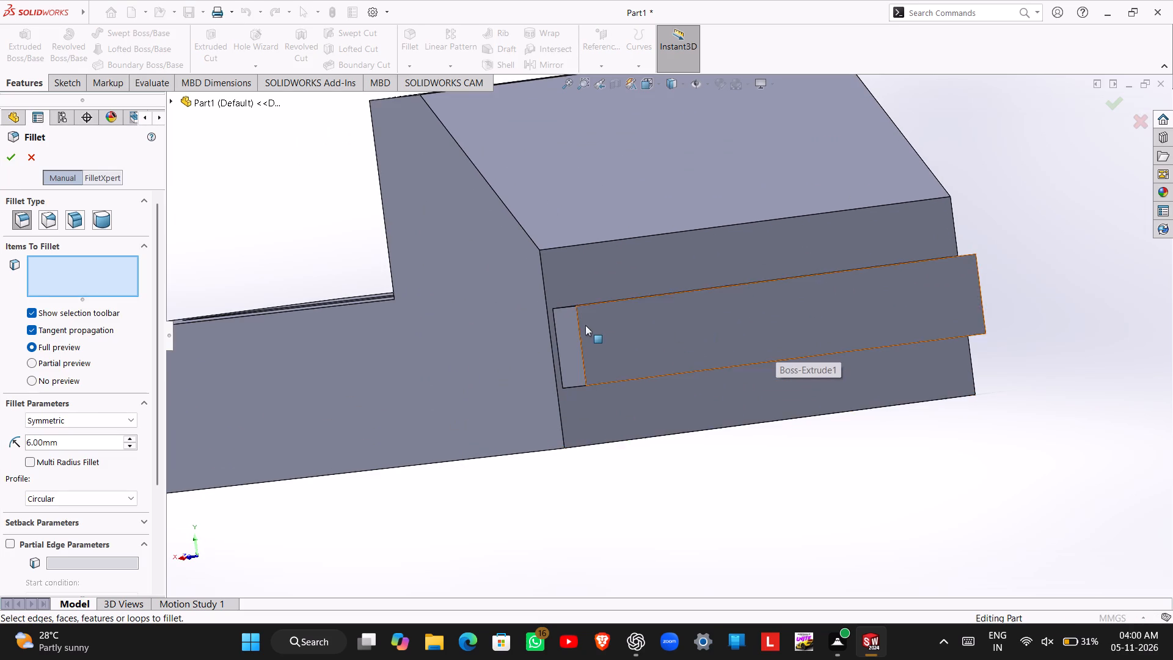
middle_click_drag(585, 324, 571, 413)
scroll(585, 331, "down", 1)
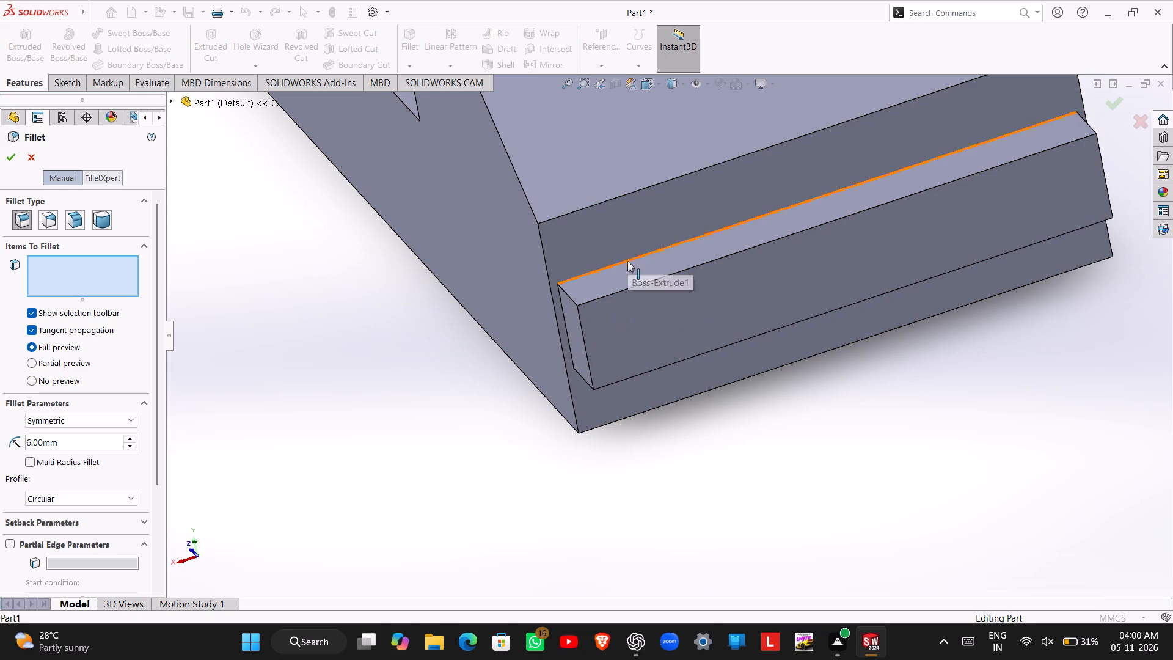
left_click(627, 262)
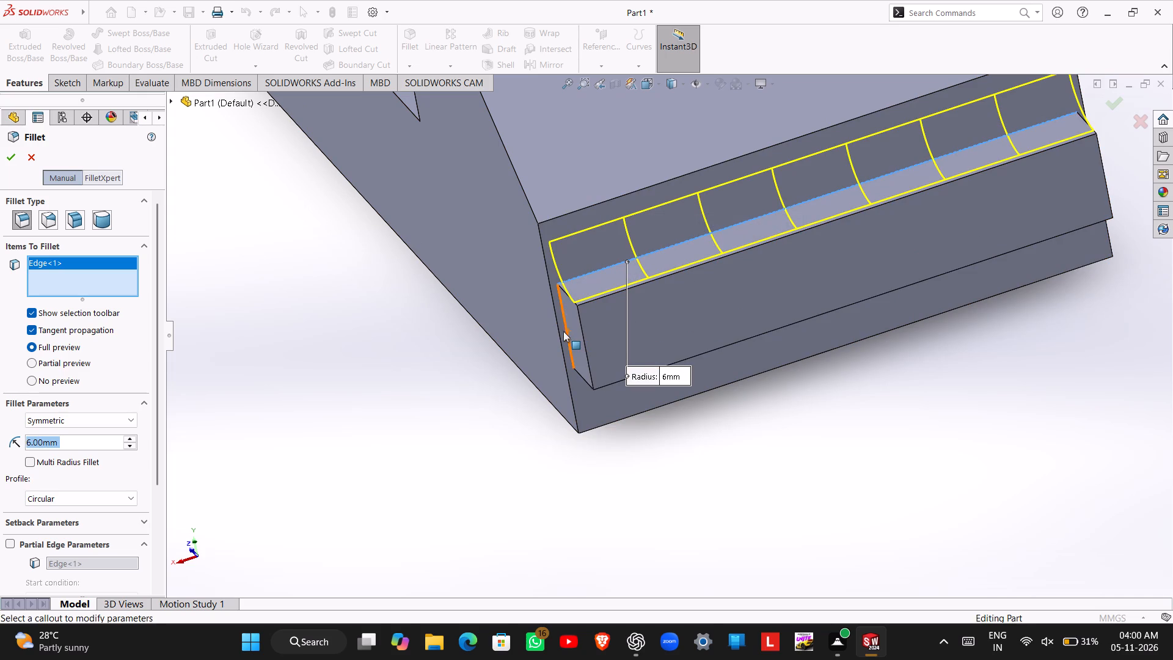
left_click(566, 329)
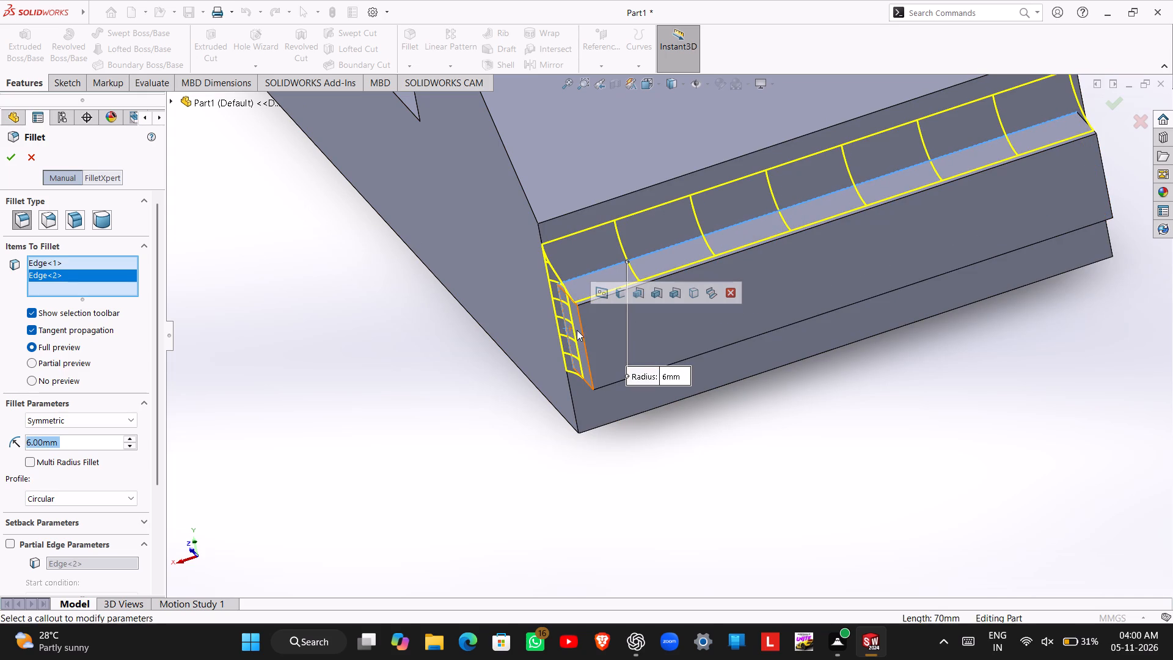
left_click(581, 335)
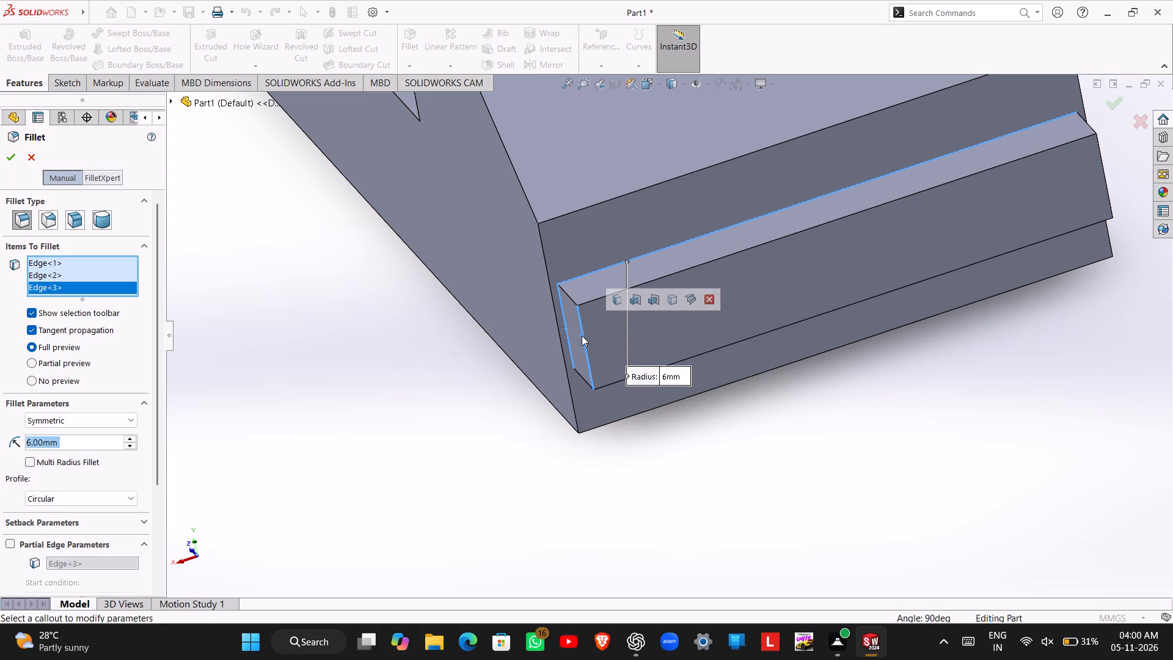
right_click(67, 290)
left_click(95, 310)
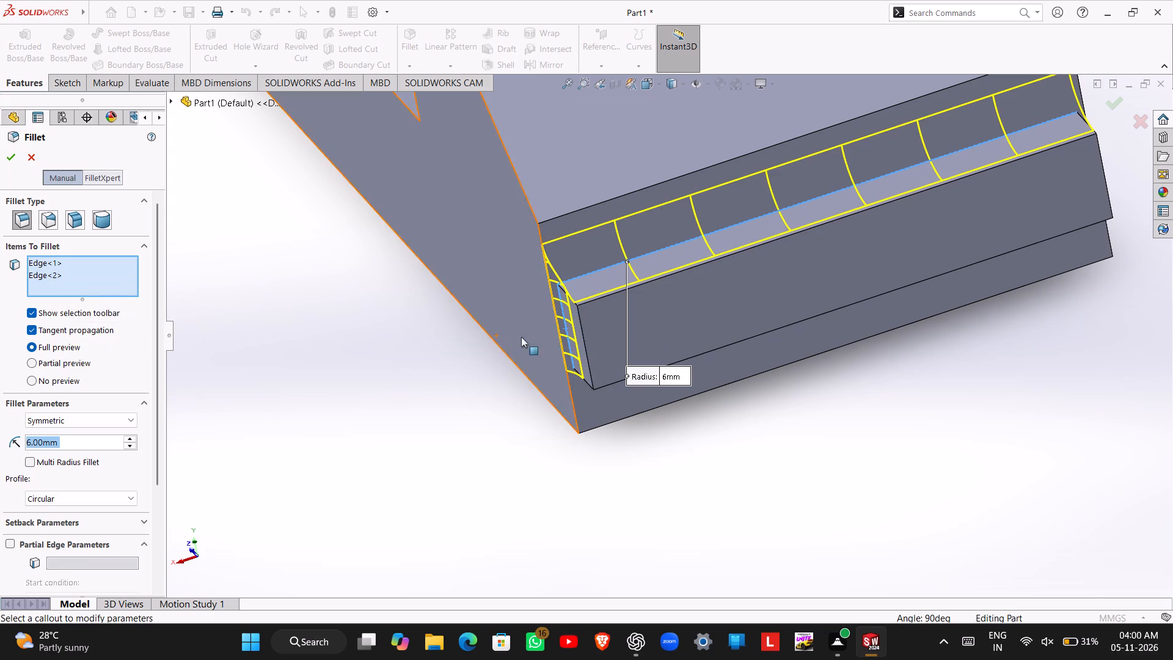
middle_click_drag(693, 328, 641, 188)
middle_click_drag(743, 305, 733, 246)
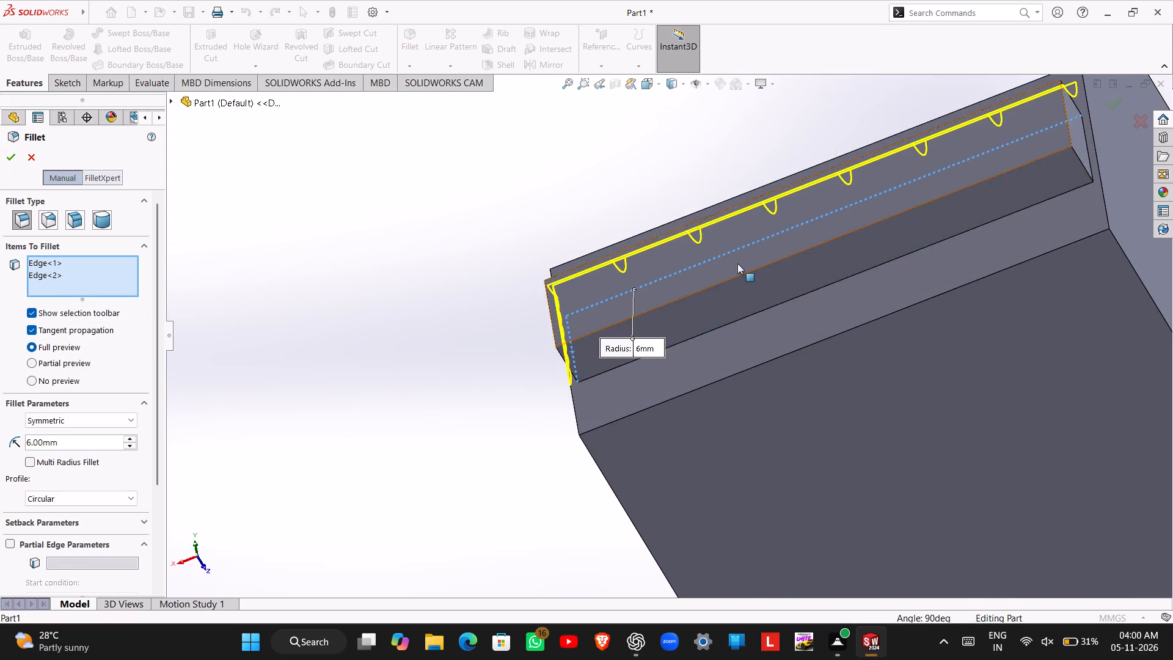
left_click(765, 310)
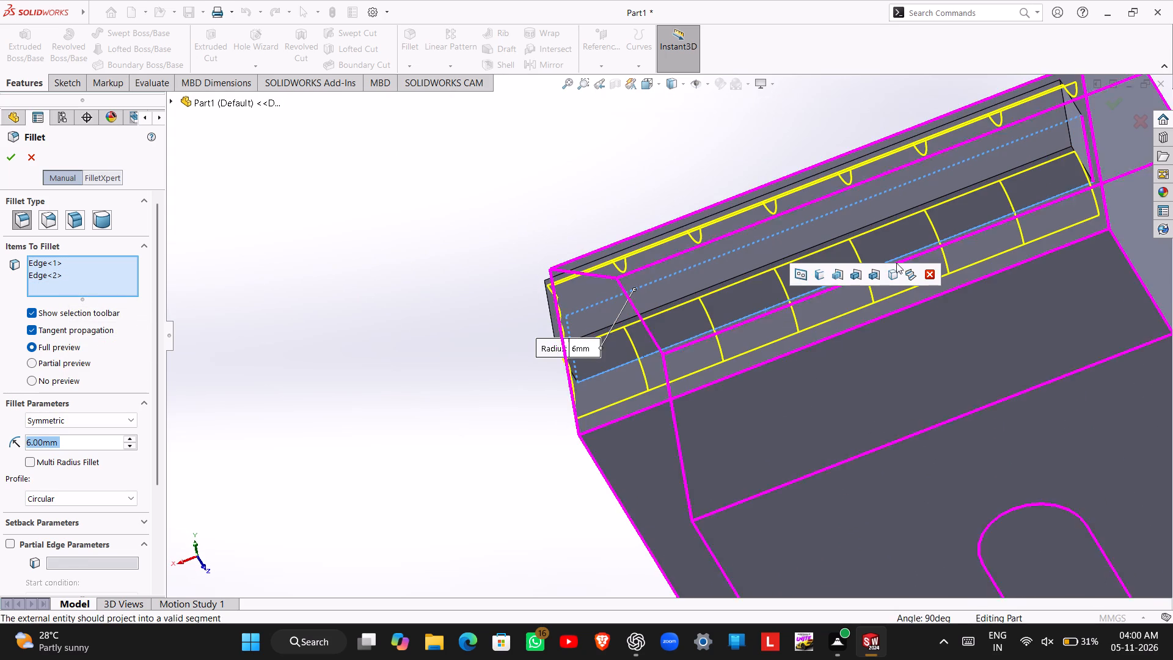
middle_click_drag(919, 255, 868, 280)
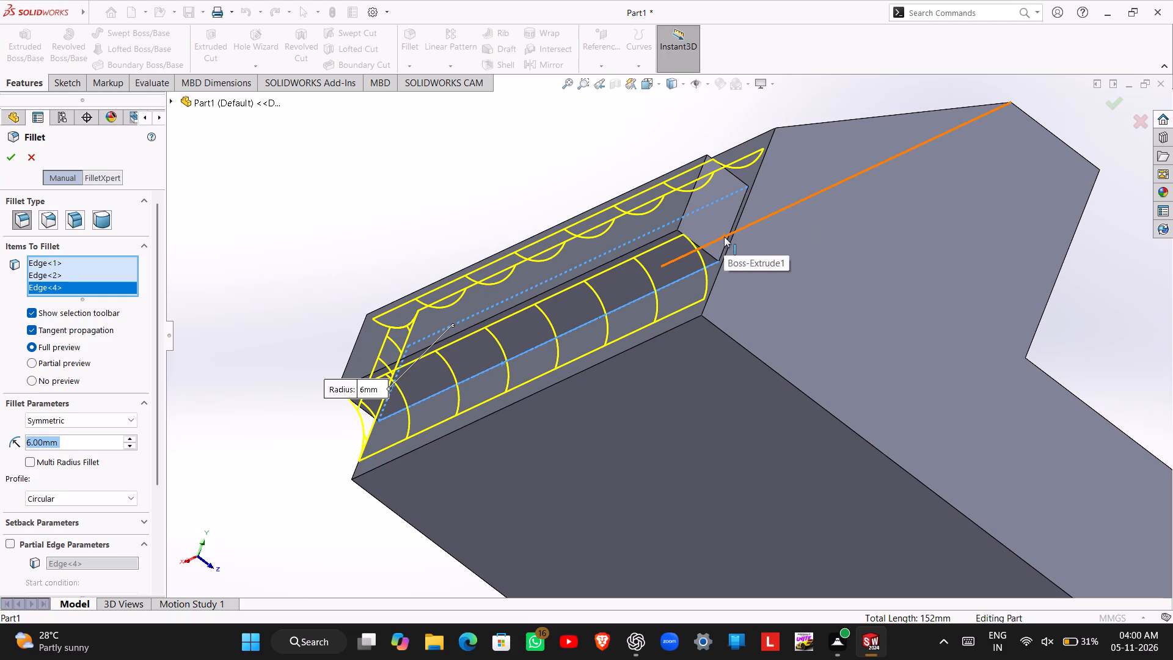
left_click(725, 243)
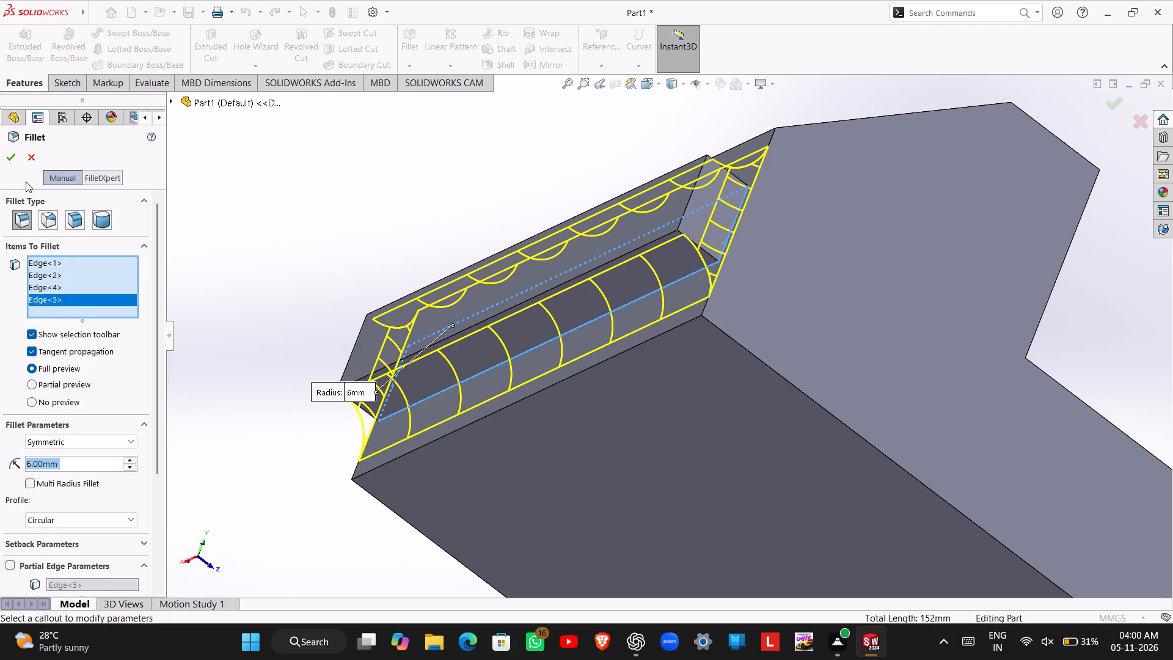
left_click(9, 158)
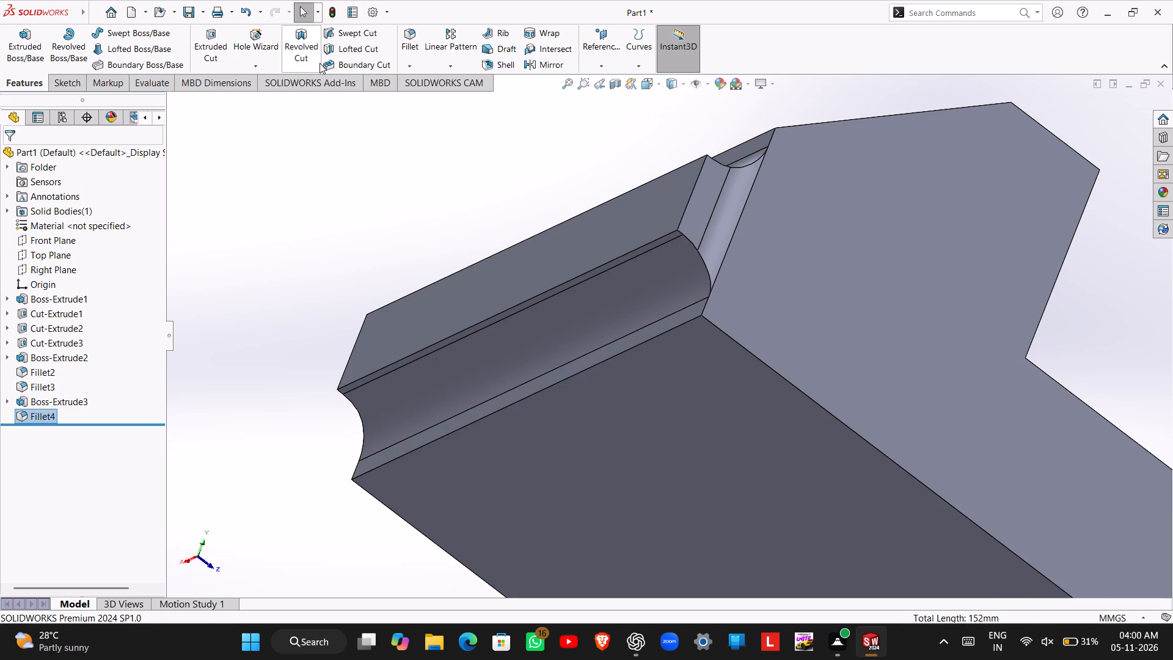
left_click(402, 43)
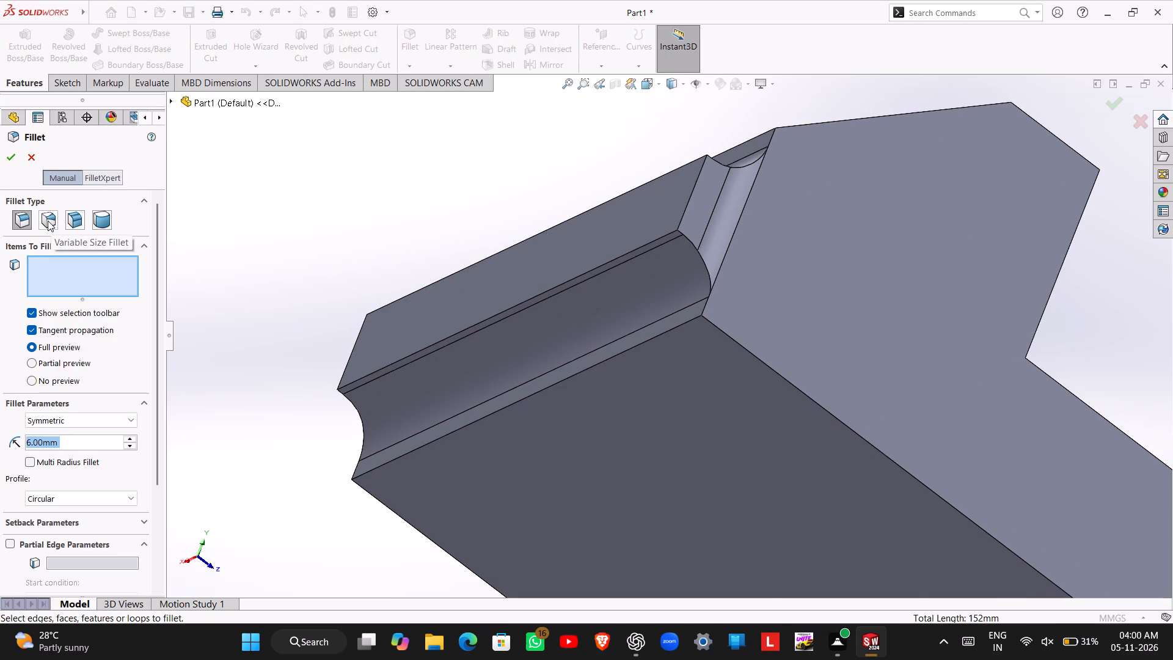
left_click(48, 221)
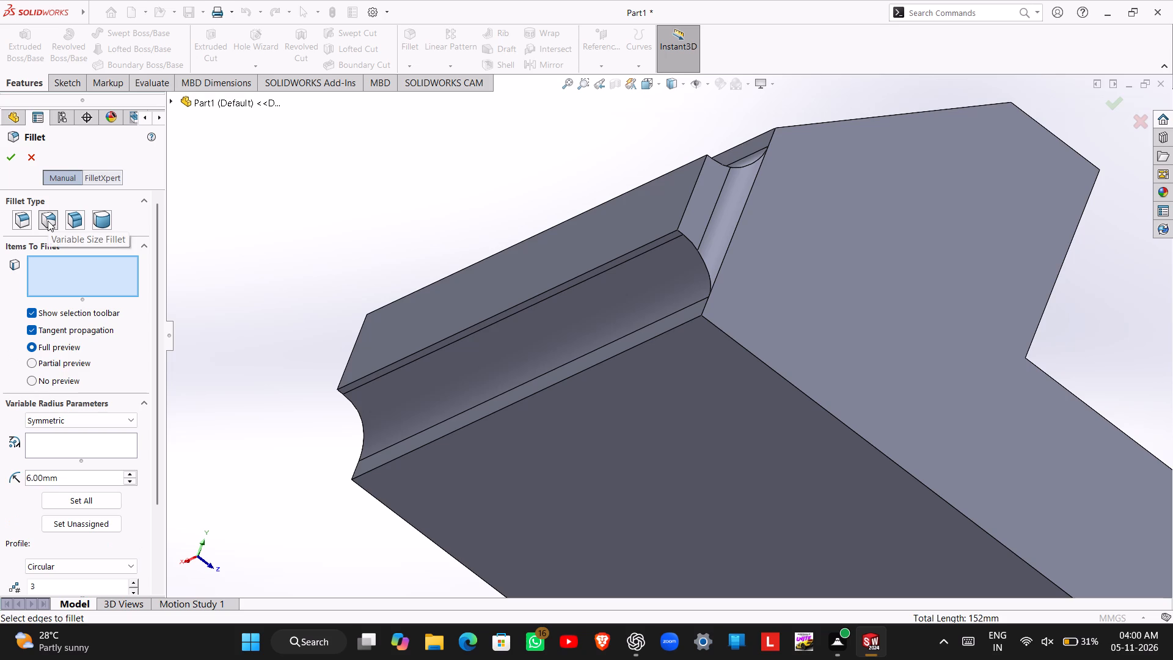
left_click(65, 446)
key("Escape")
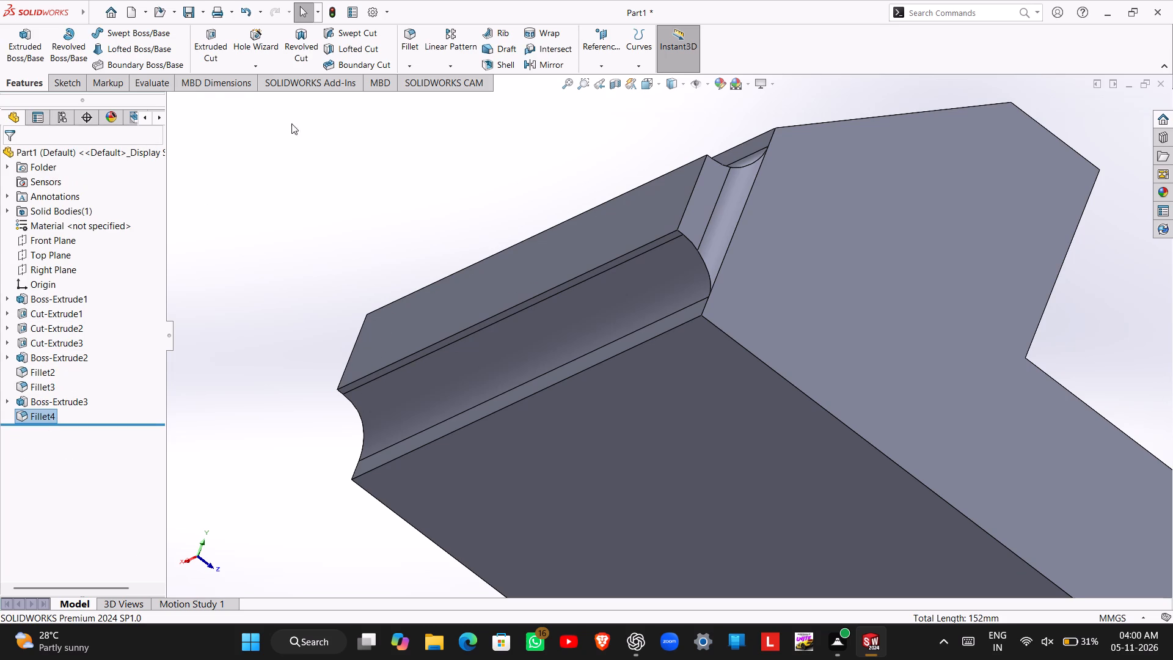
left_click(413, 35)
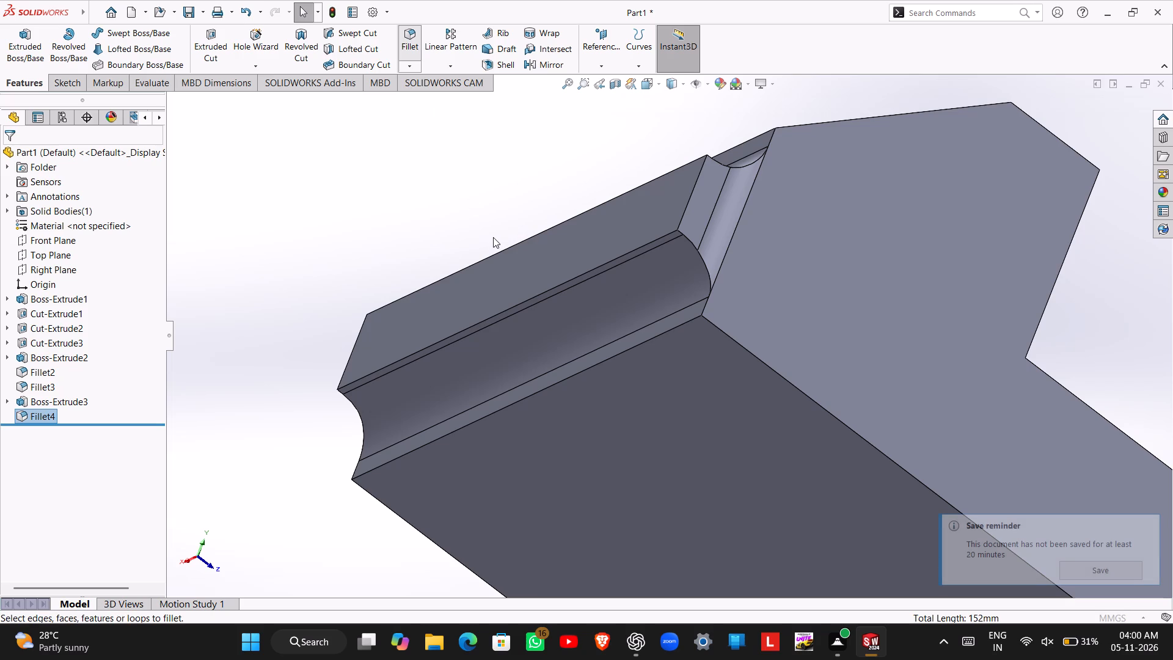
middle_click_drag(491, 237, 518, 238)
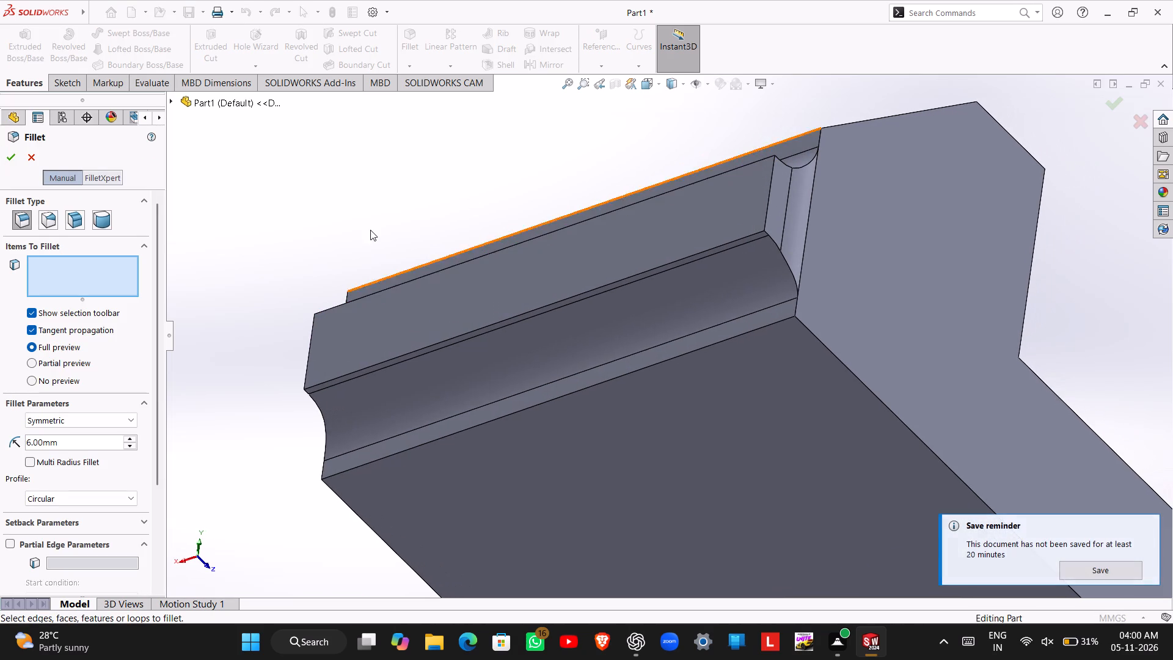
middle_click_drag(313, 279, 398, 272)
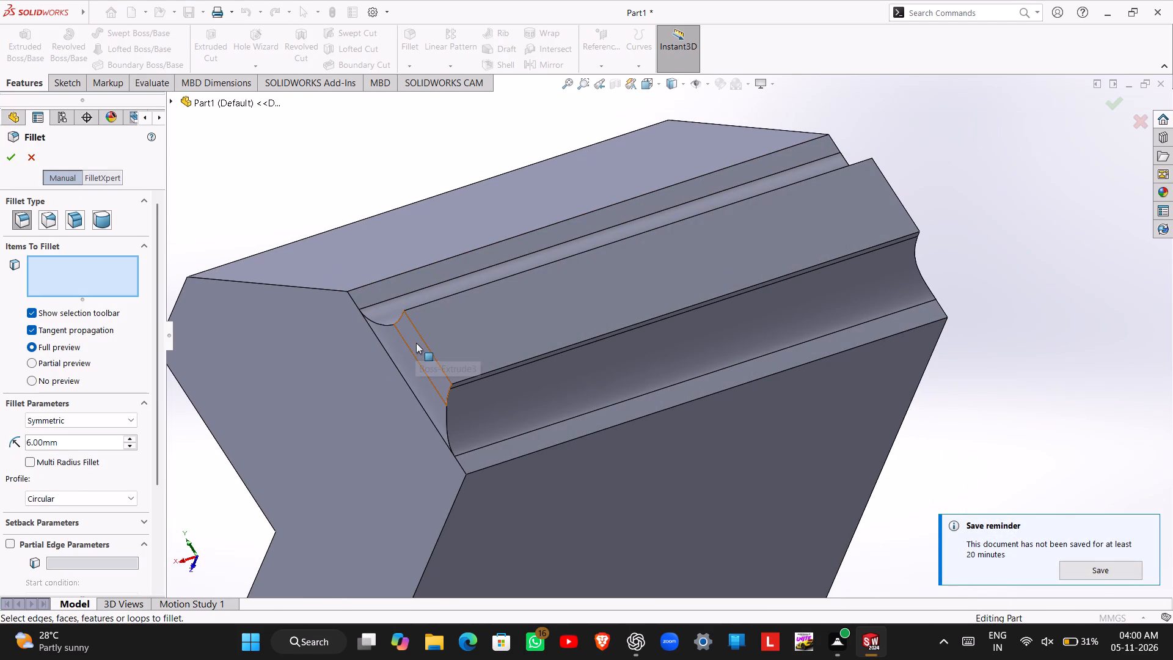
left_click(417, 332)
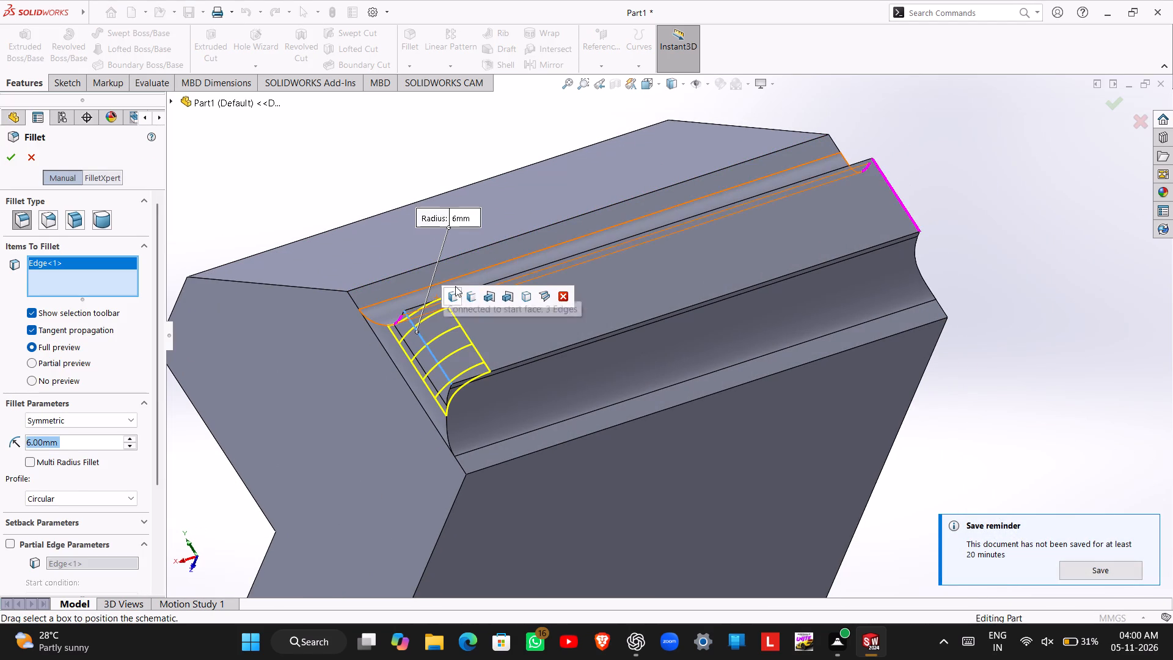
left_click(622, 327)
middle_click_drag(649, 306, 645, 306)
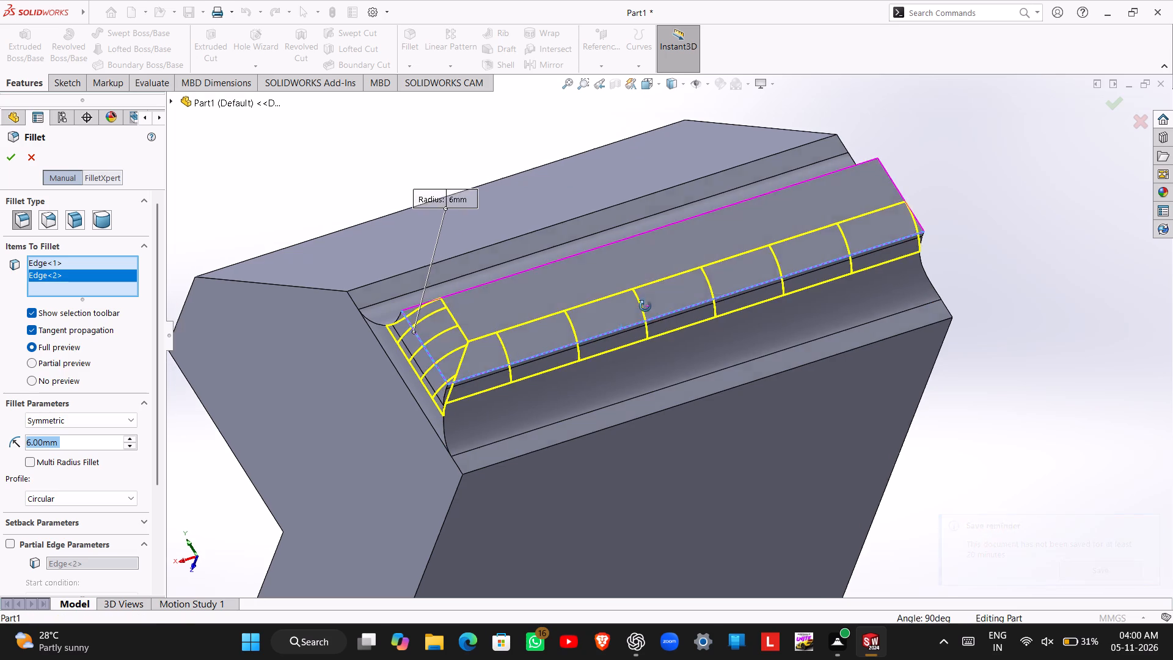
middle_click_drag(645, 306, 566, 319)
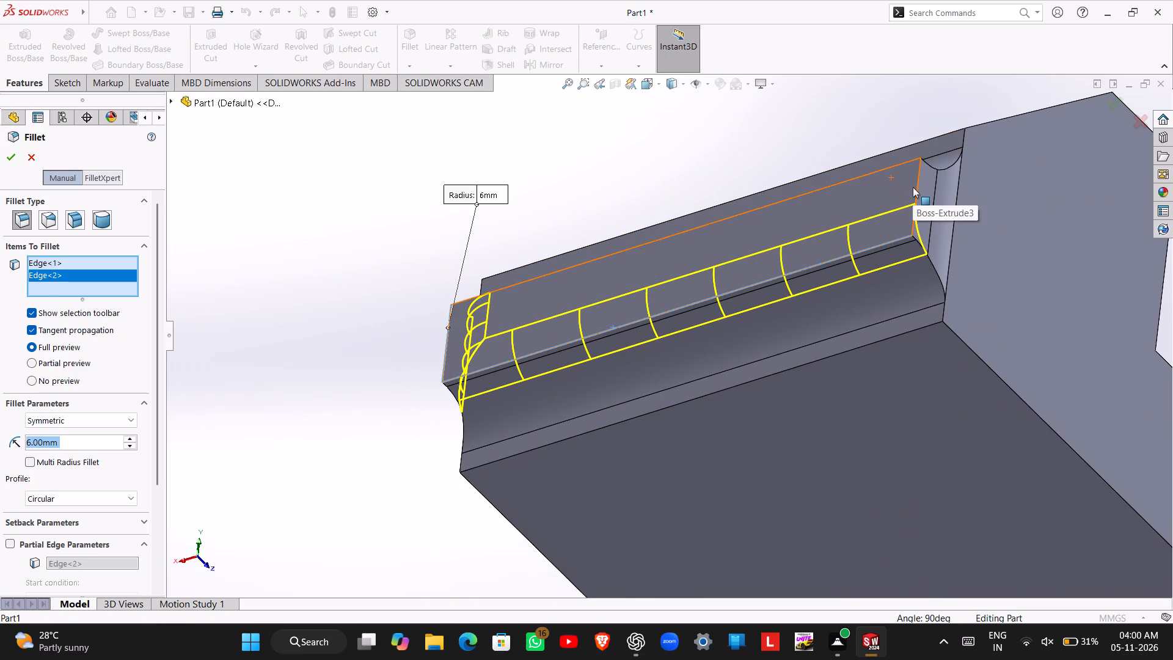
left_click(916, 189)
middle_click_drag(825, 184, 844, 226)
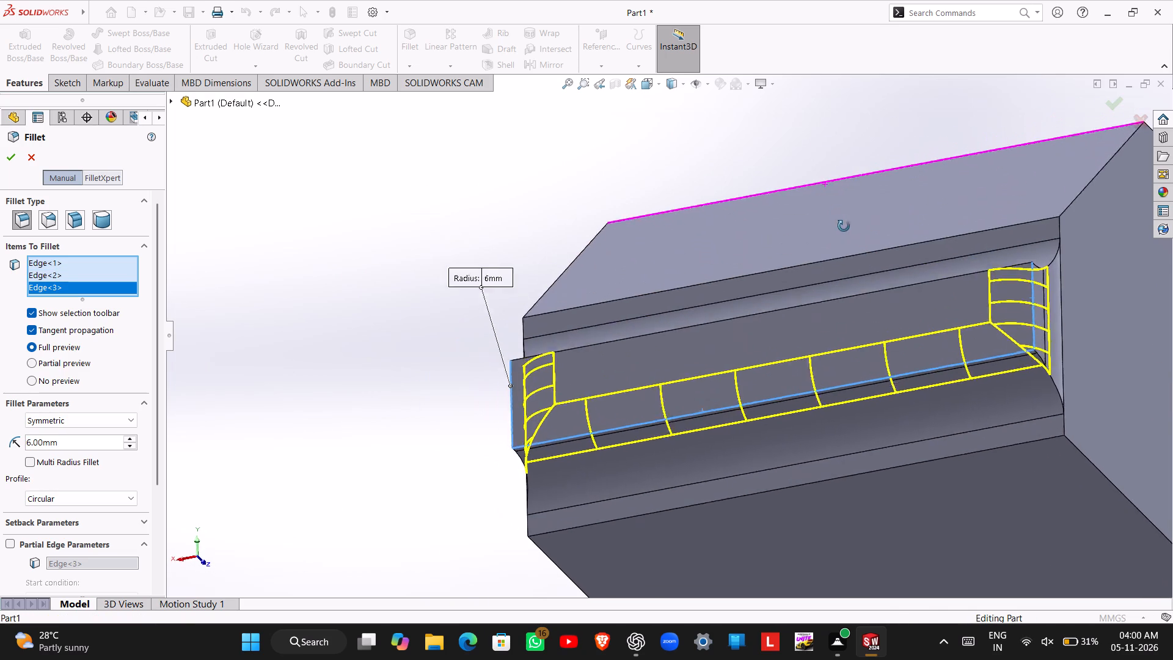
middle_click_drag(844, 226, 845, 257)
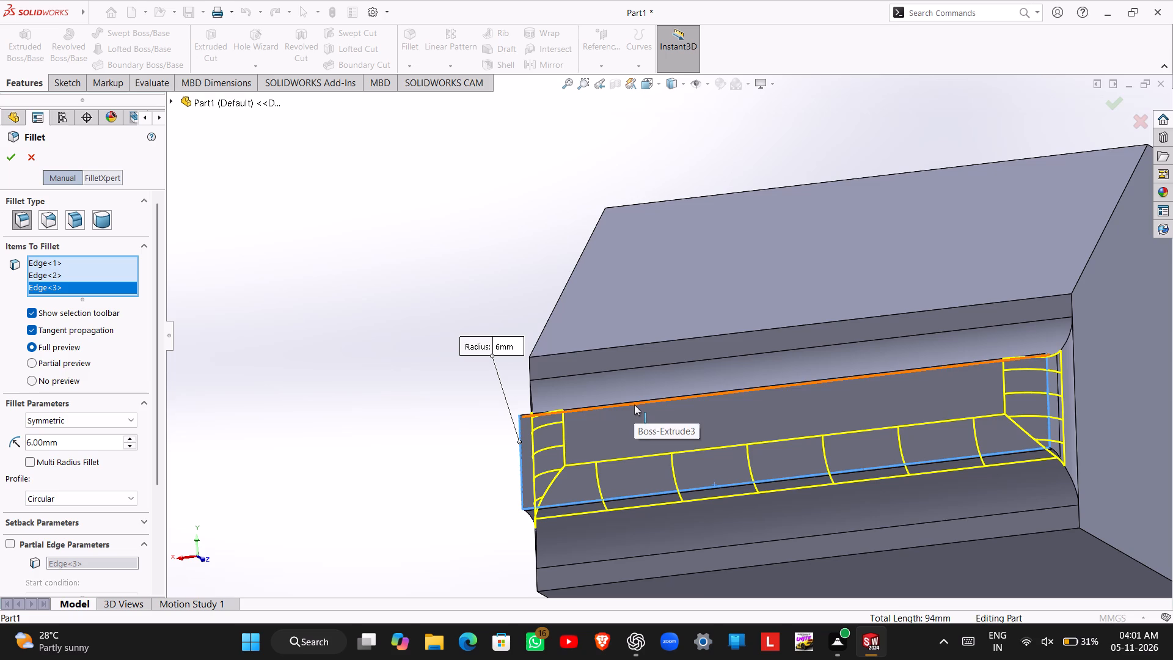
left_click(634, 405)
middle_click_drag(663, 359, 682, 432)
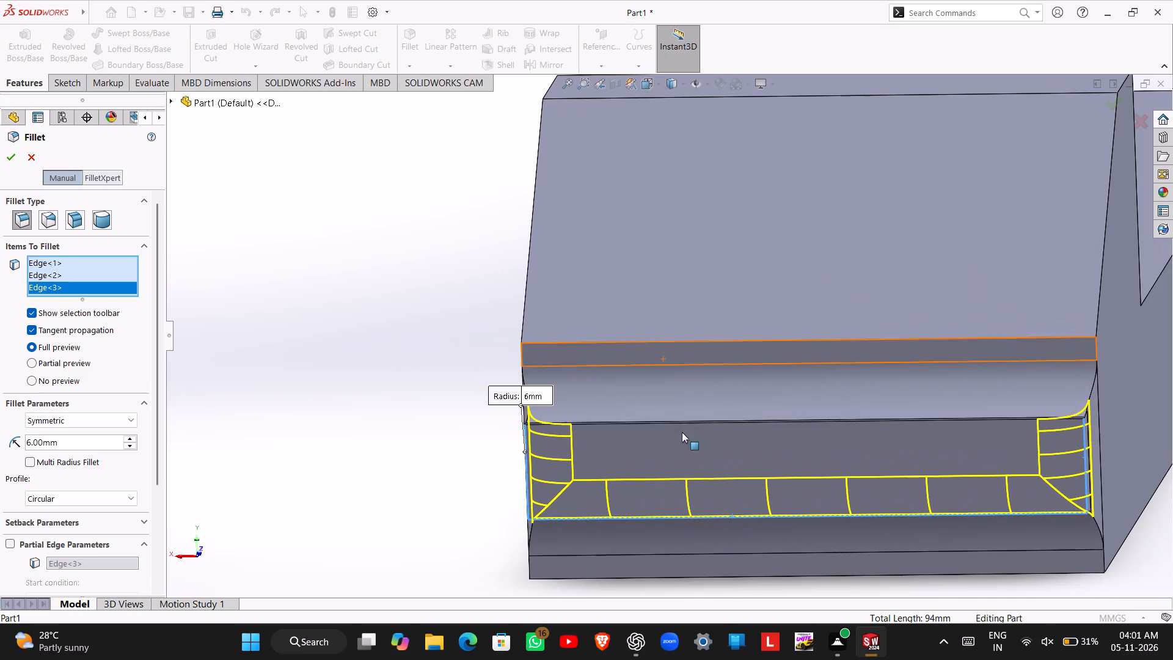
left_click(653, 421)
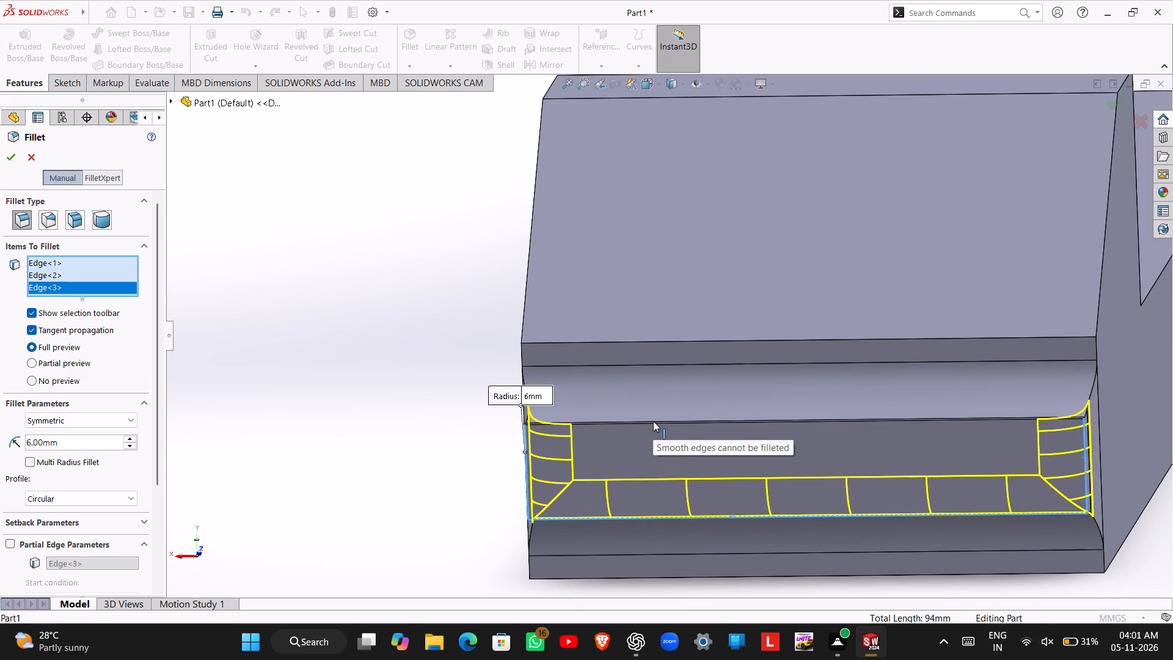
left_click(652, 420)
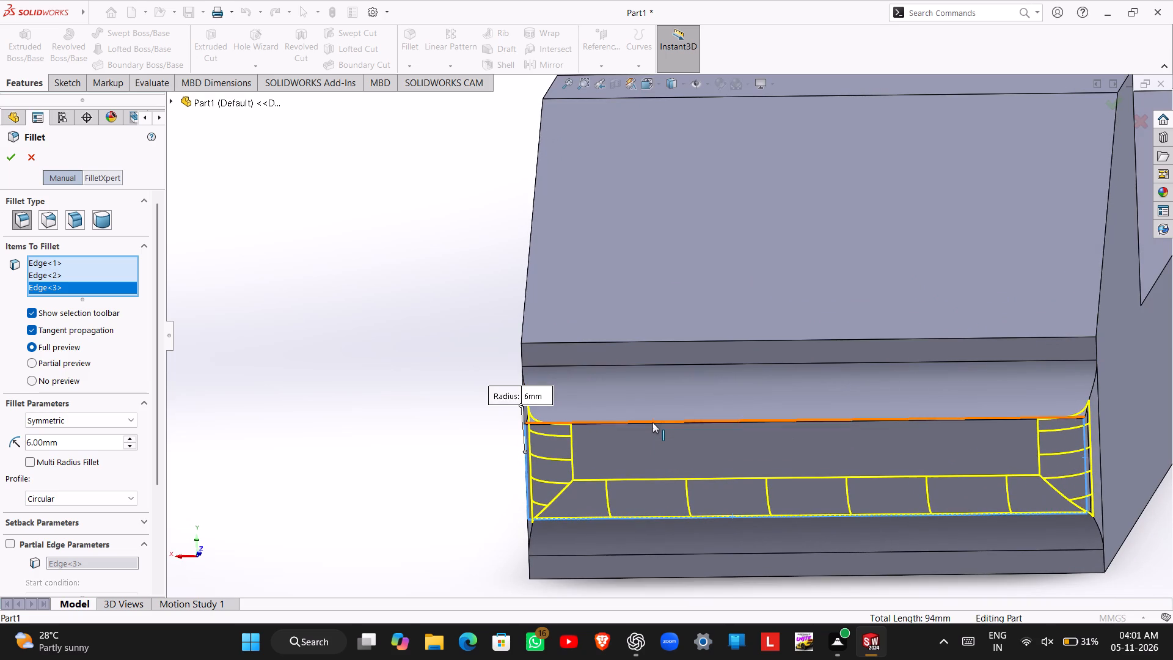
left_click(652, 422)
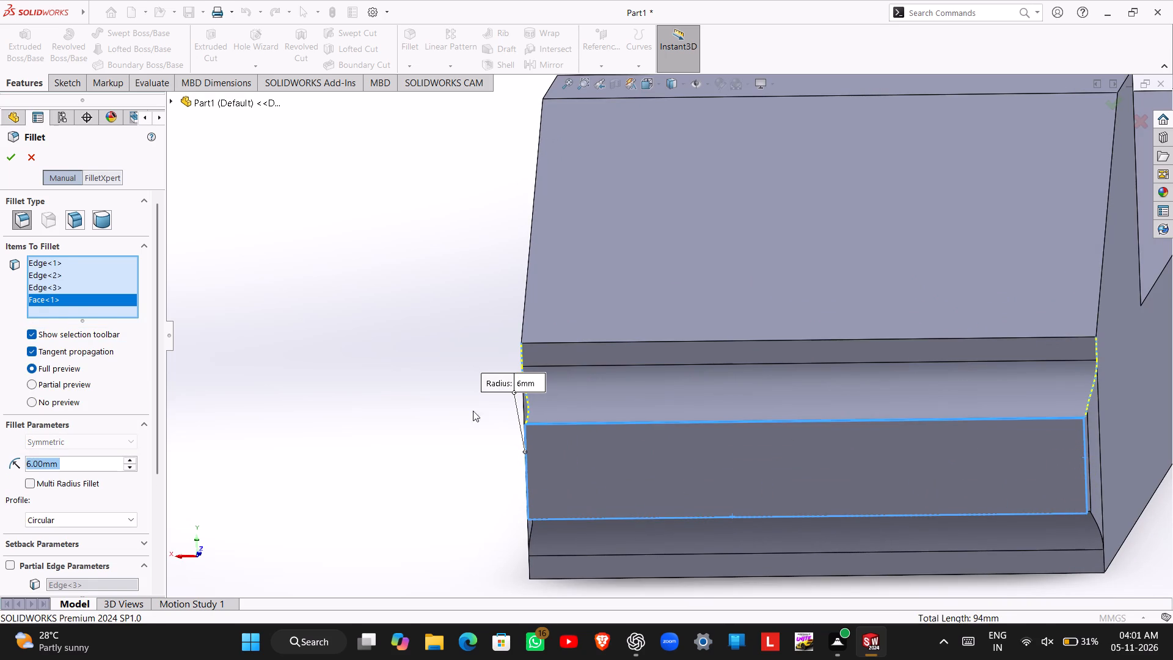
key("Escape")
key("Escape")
Fillet the new boss's outer edges with a 6 mm circular radius, selecting three edges and its outer face.
middle_click_drag(404, 392, 439, 370)
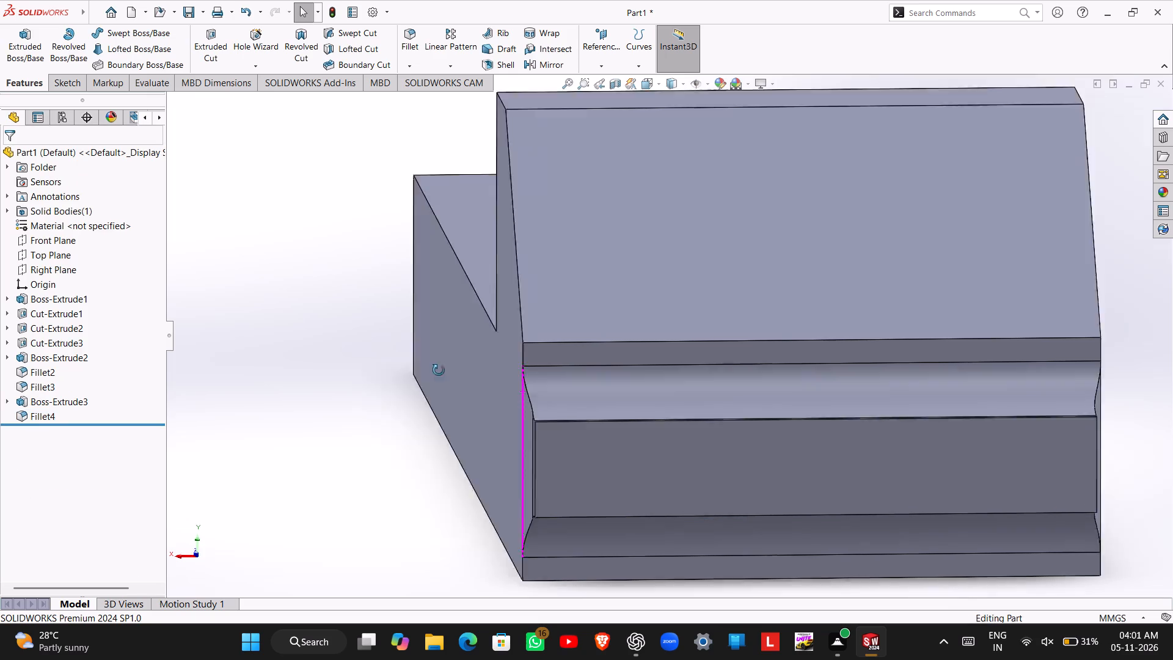
middle_click_drag(439, 370, 514, 298)
middle_click_drag(543, 324, 443, 368)
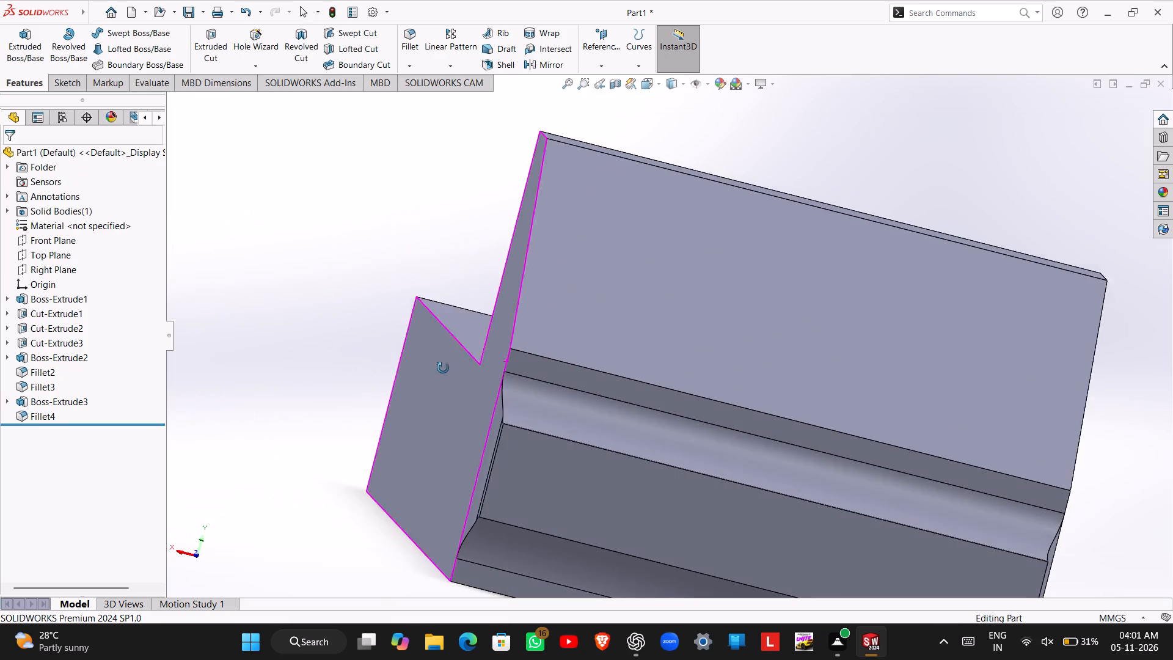
middle_click_drag(443, 368, 478, 335)
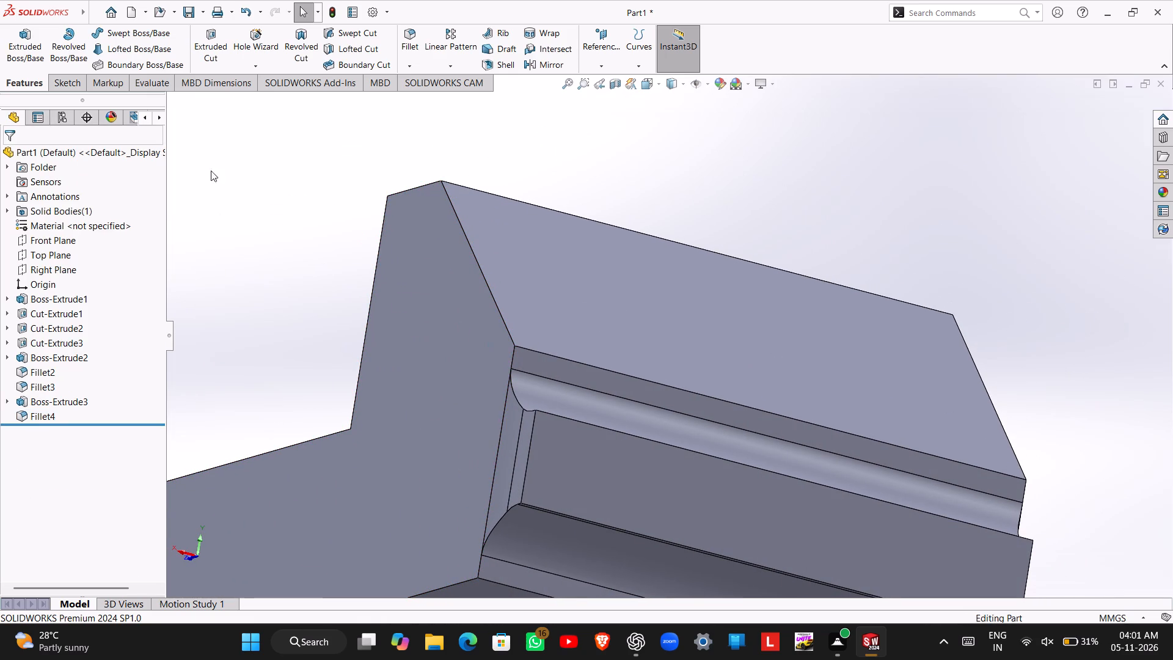
left_click(405, 50)
left_click(558, 416)
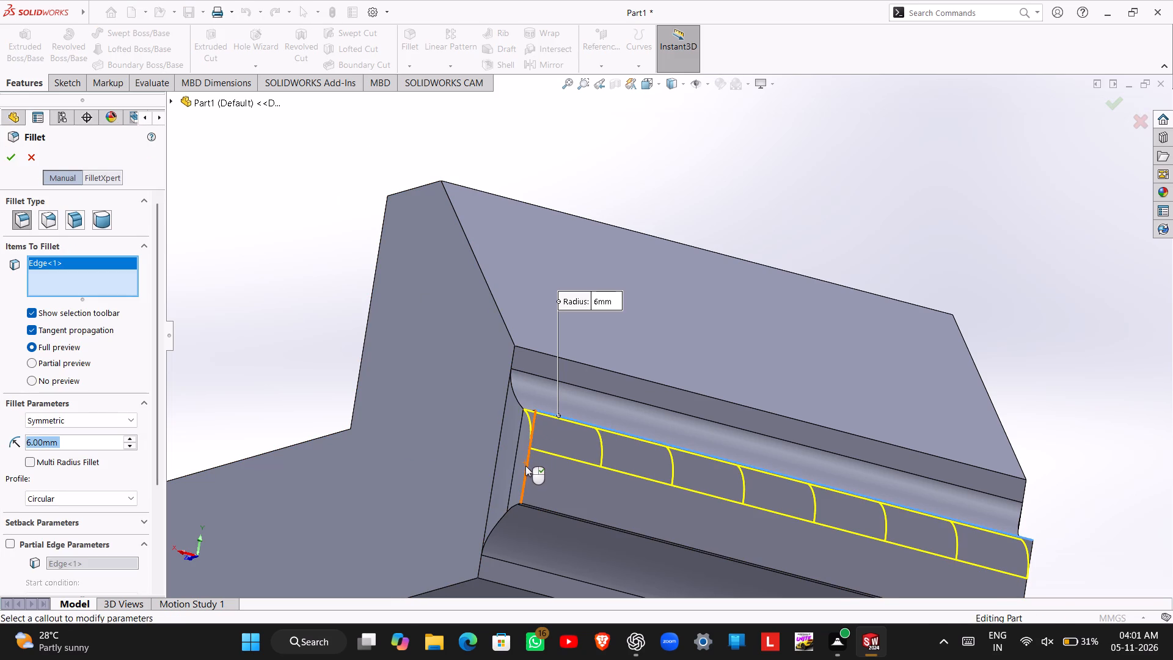
left_click(525, 466)
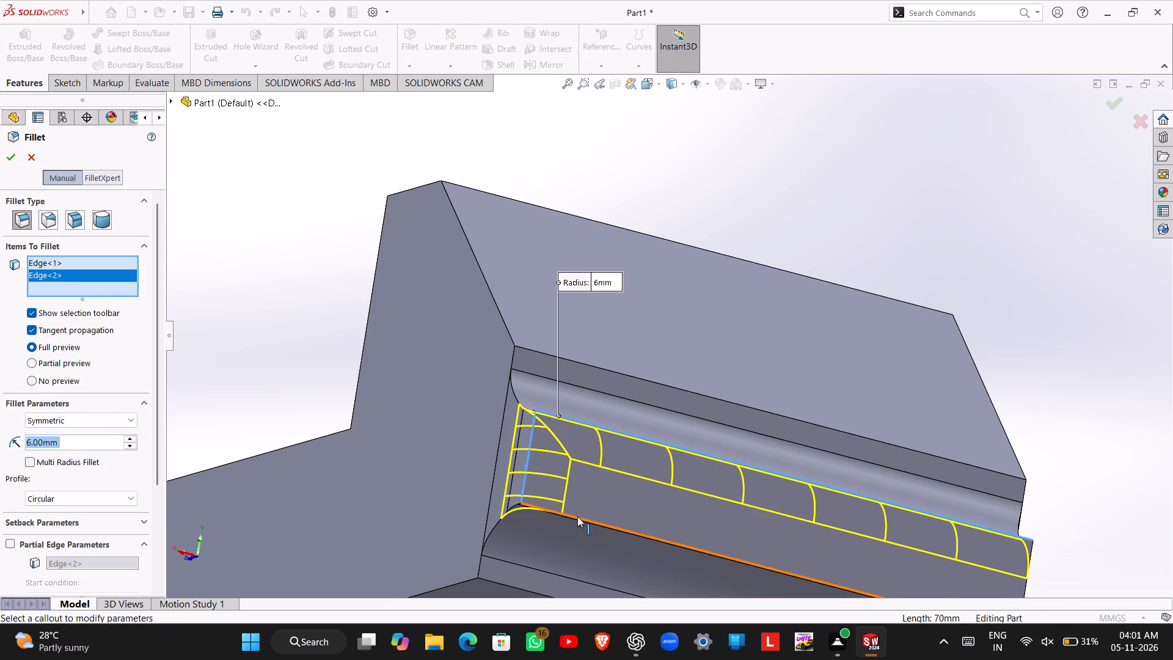
left_click(577, 516)
middle_click_drag(626, 502, 506, 435)
left_click(354, 427)
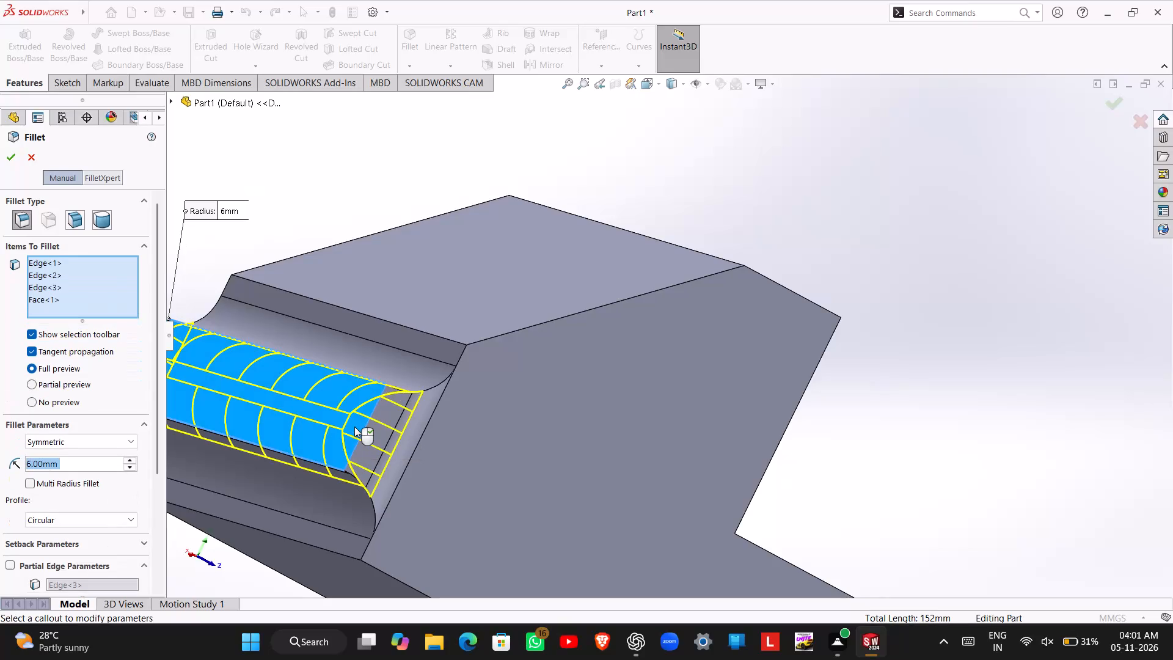
left_click(5, 153)
Open a new sketch on the raised block's upright inner face, above the long base.
middle_click_drag(282, 347, 348, 347)
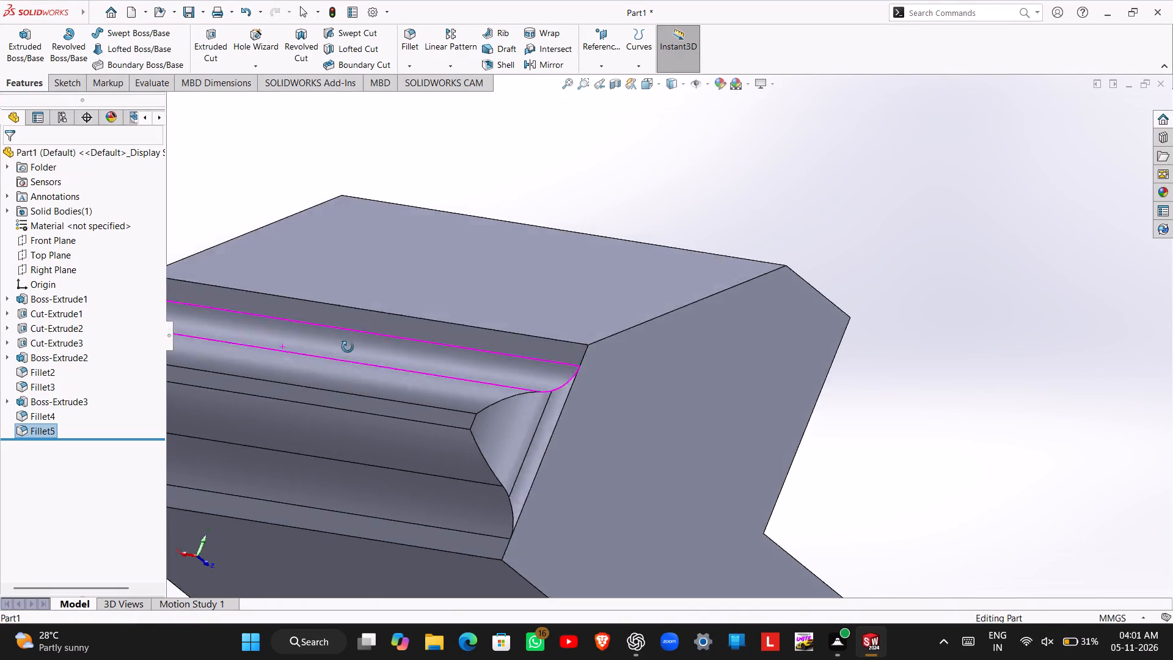
middle_click_drag(348, 347, 519, 344)
scroll(449, 378, "up", 3)
scroll(508, 381, "up", 3)
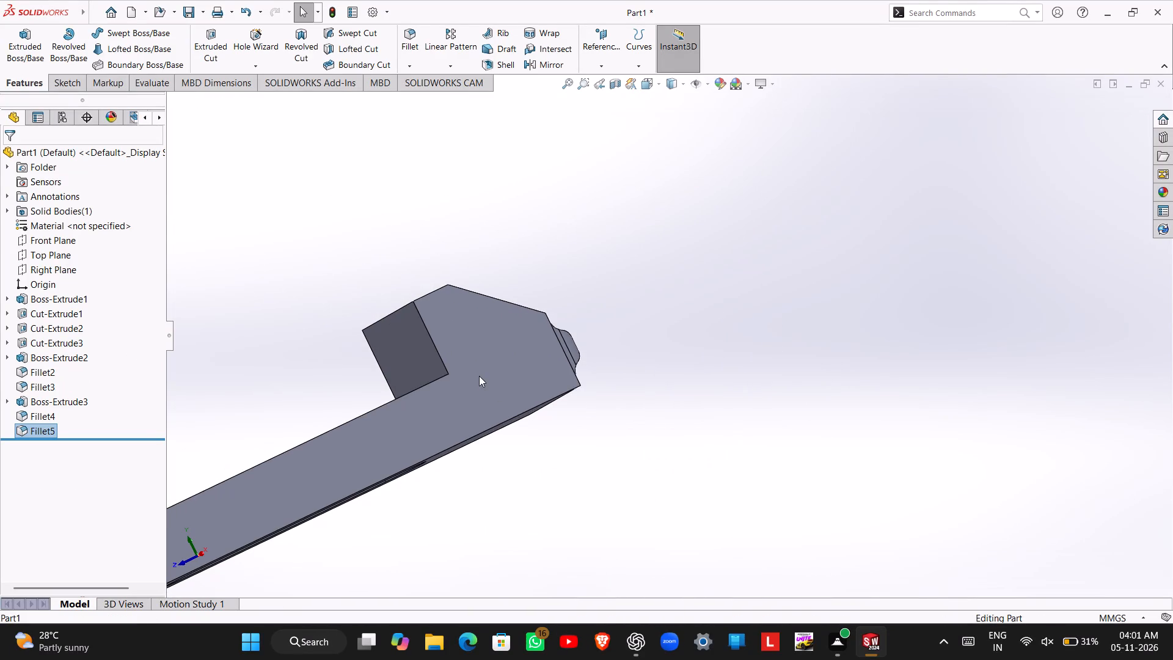
middle_click_drag(470, 344, 475, 353)
scroll(475, 354, "up", 2)
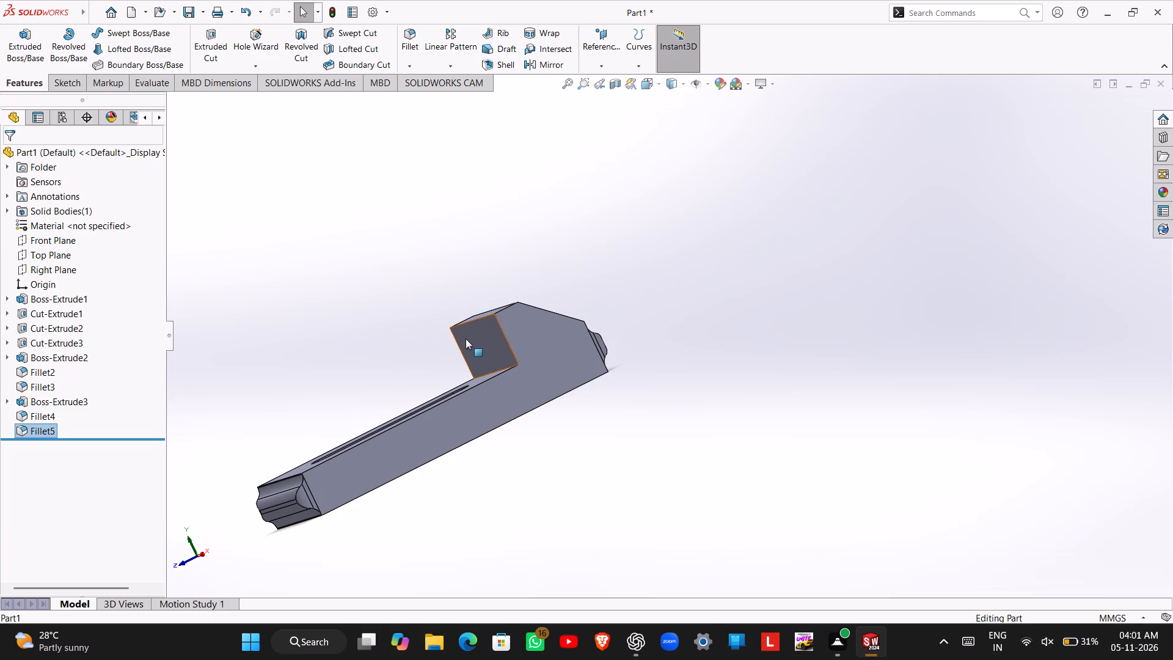
left_click(472, 342)
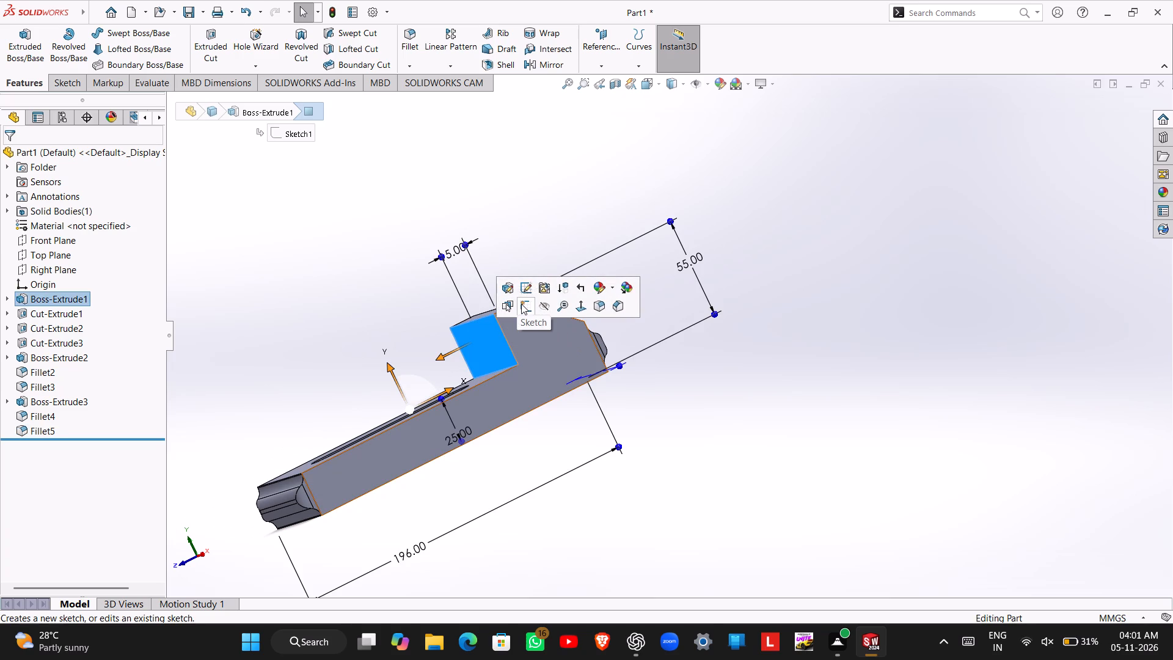
left_click(522, 304)
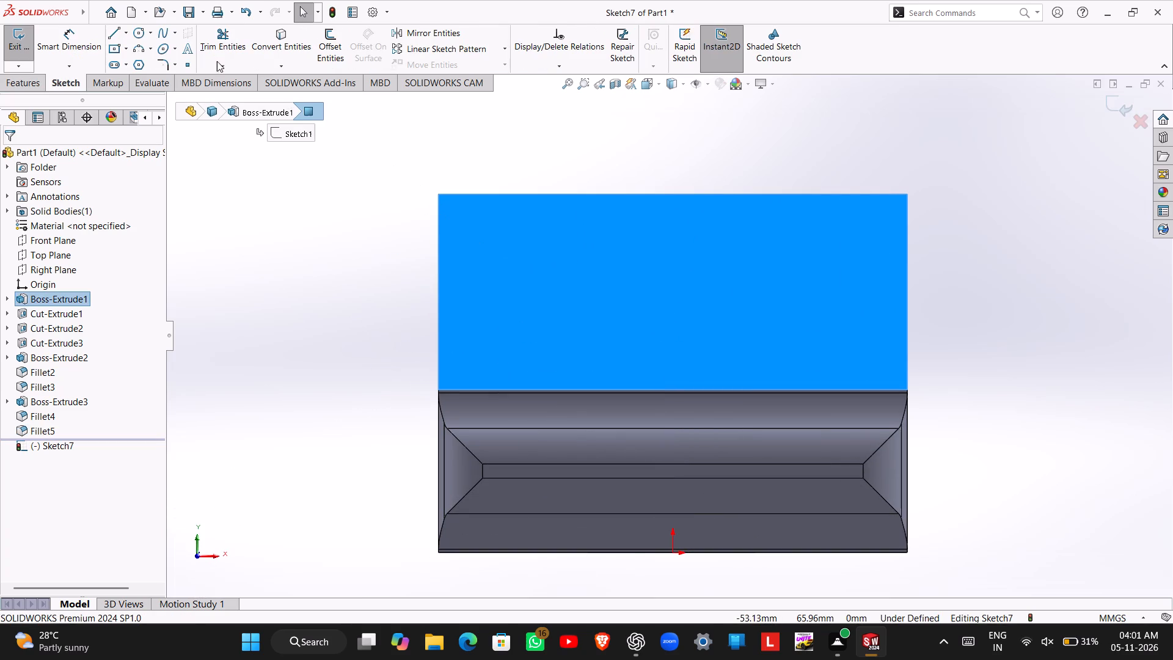
Draw a vertical centerline about 41 mm long from the midpoint of the face's lower edge up past its upper edge.
left_click(126, 30)
left_click(139, 62)
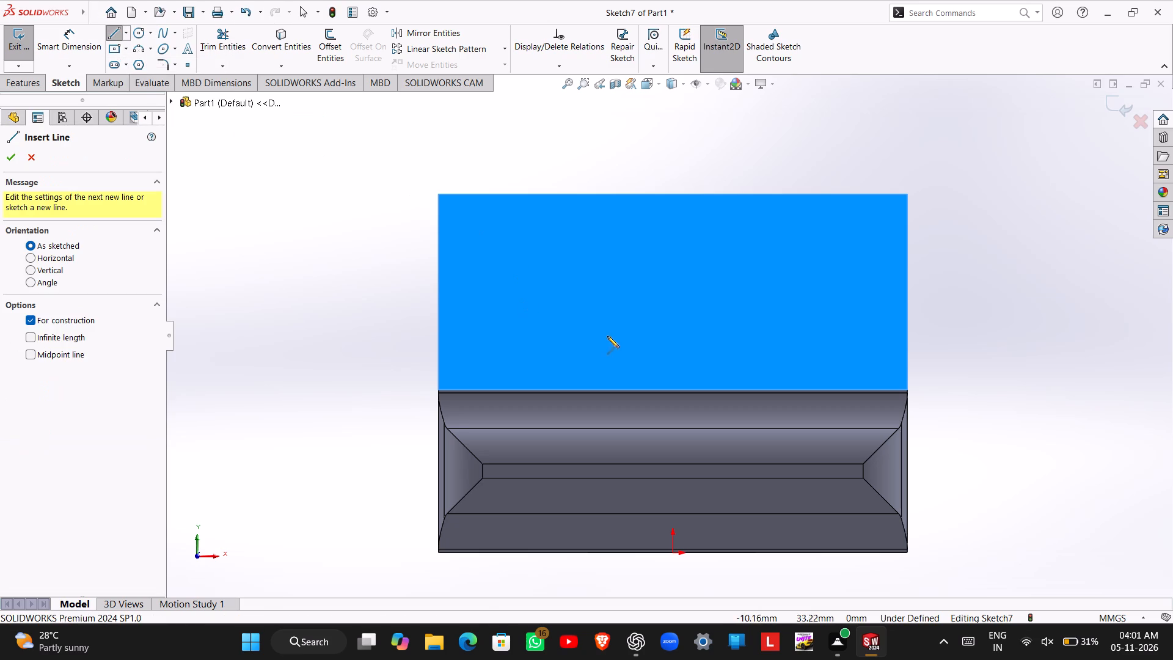
left_click(673, 389)
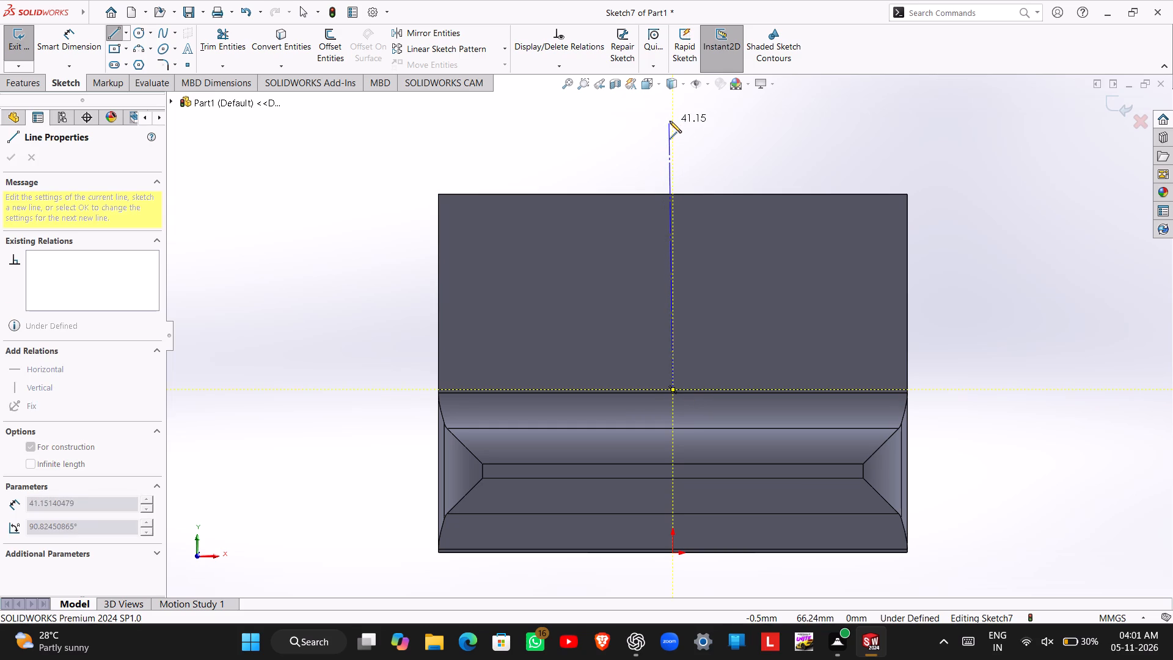
left_click(670, 121)
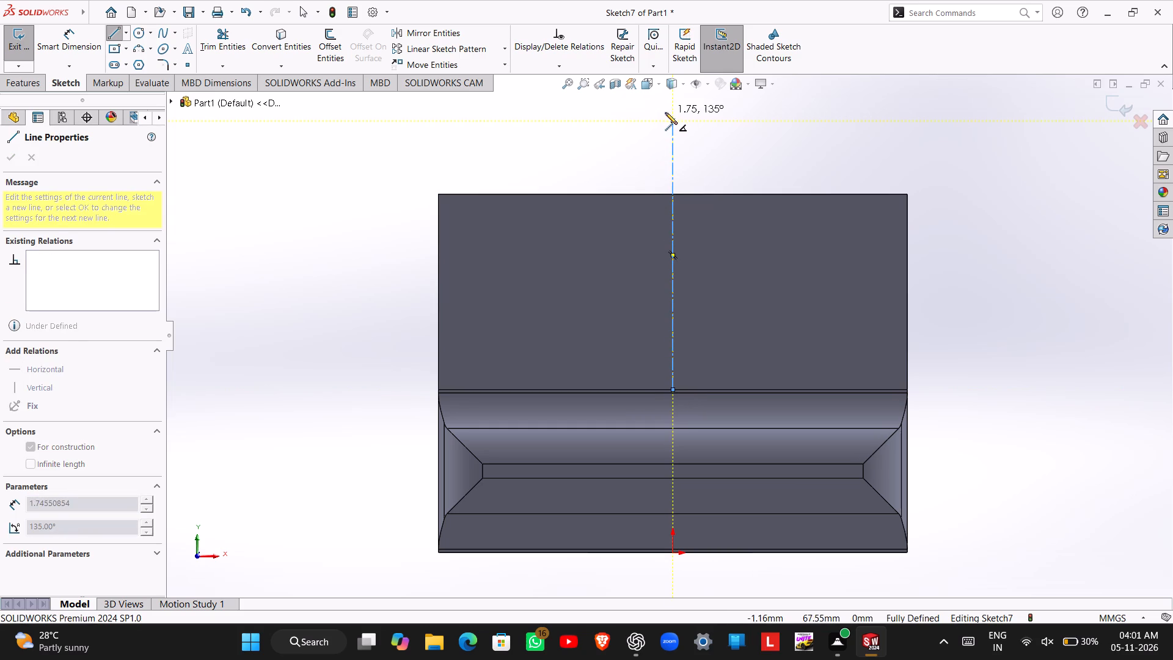
key("Escape")
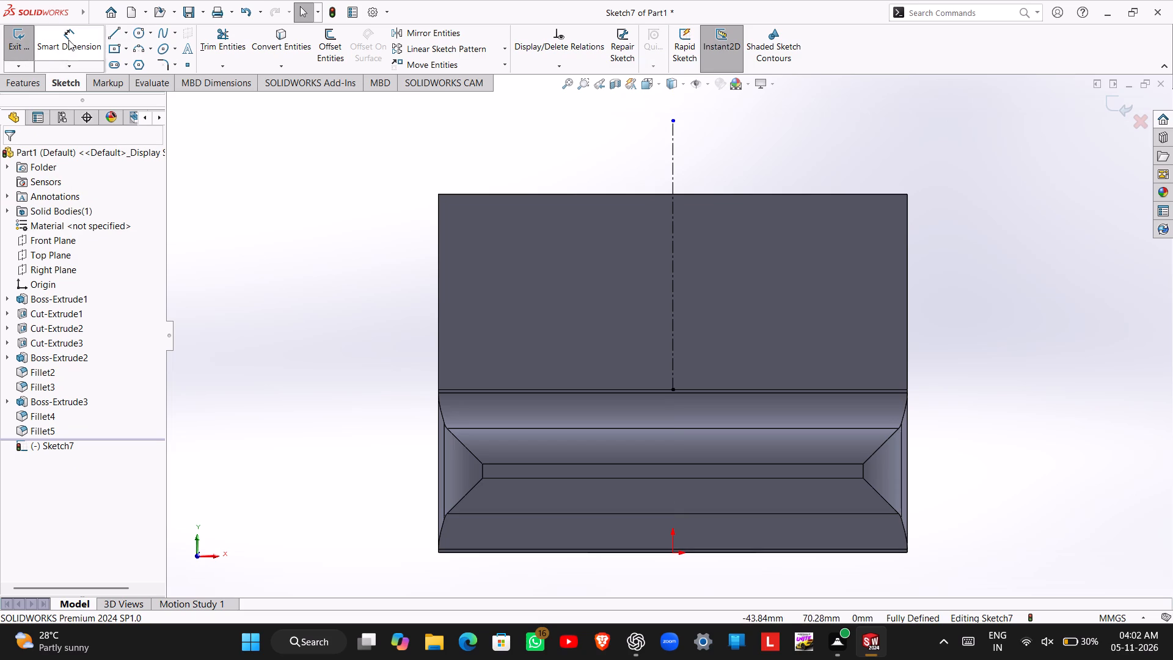
Draw a horizontal line about 84 mm long from the midpoint of the face's side edge and make it construction geometry.
left_click(112, 32)
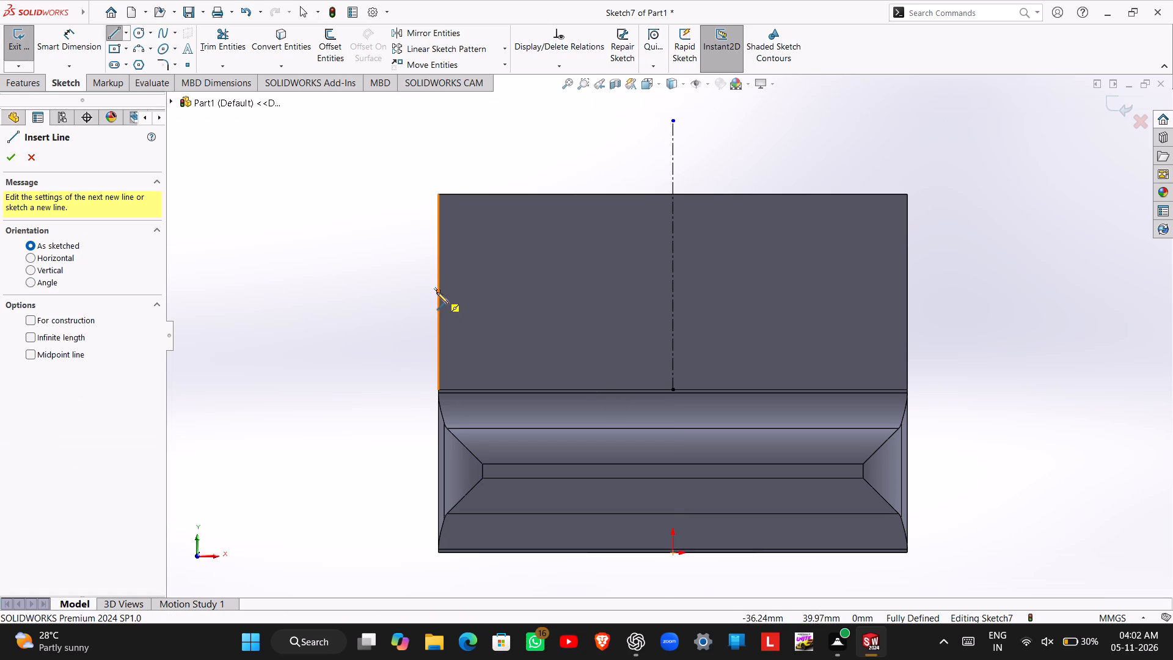
left_click(437, 291)
left_click(983, 291)
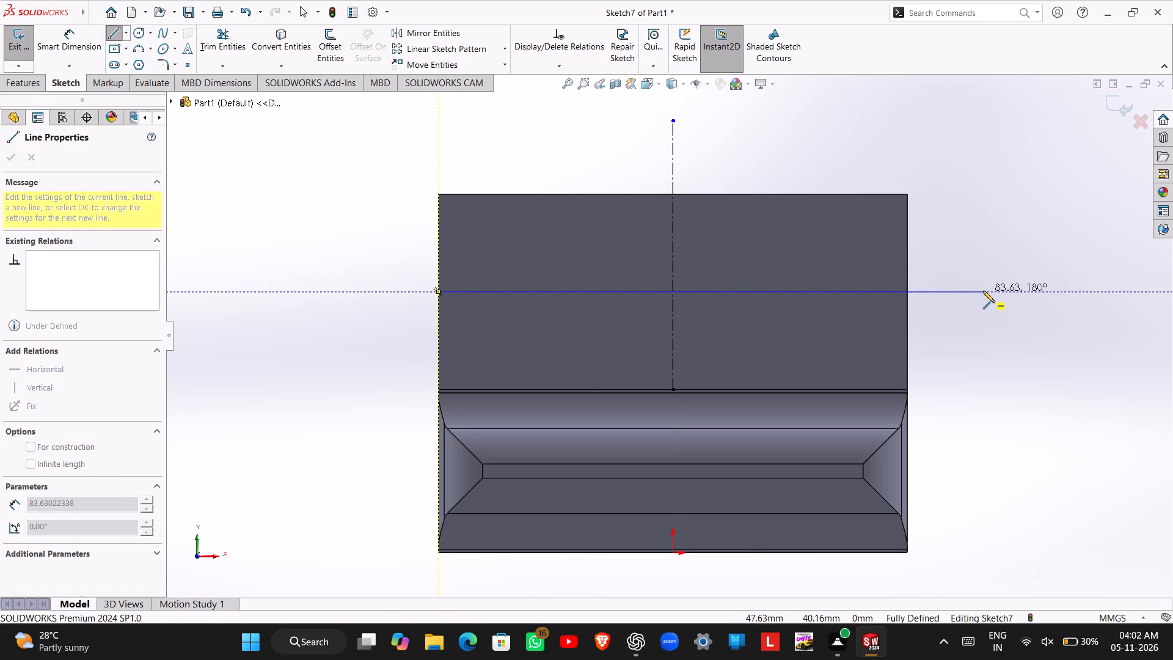
key("grave")
key("Escape")
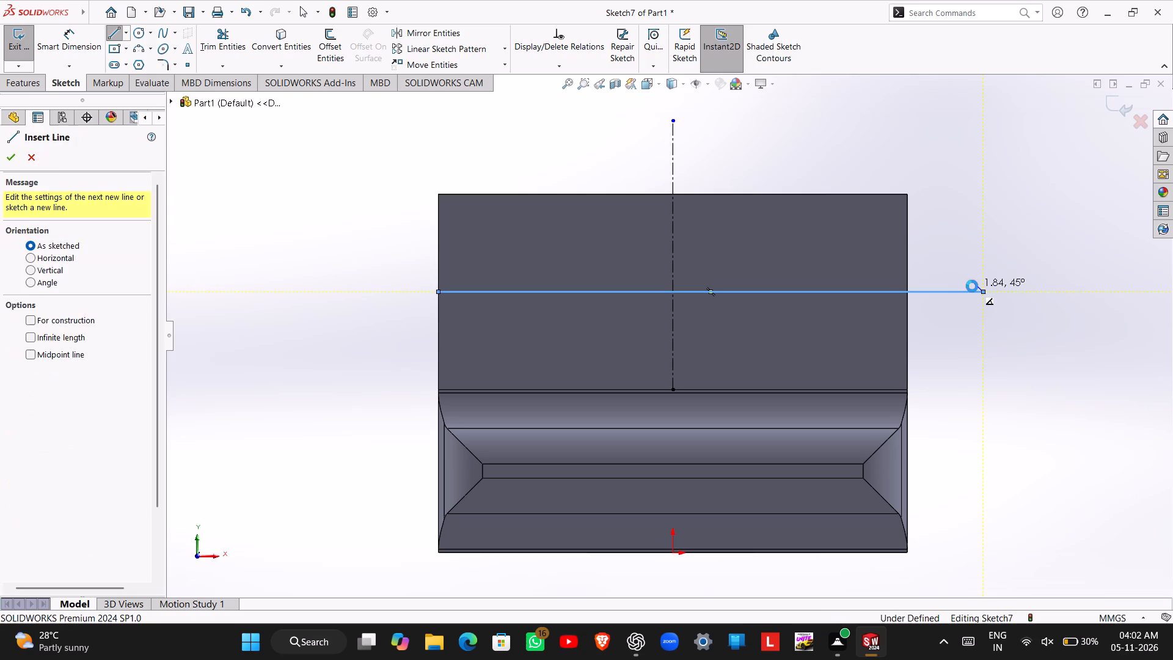
left_click(928, 290)
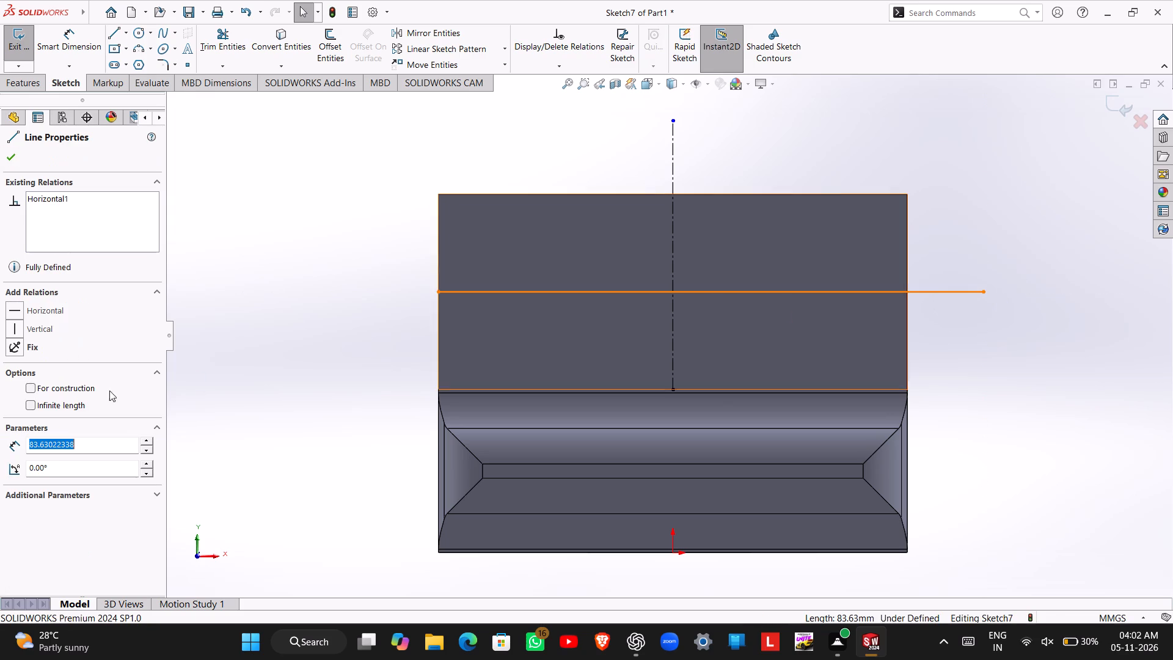
left_click(34, 386)
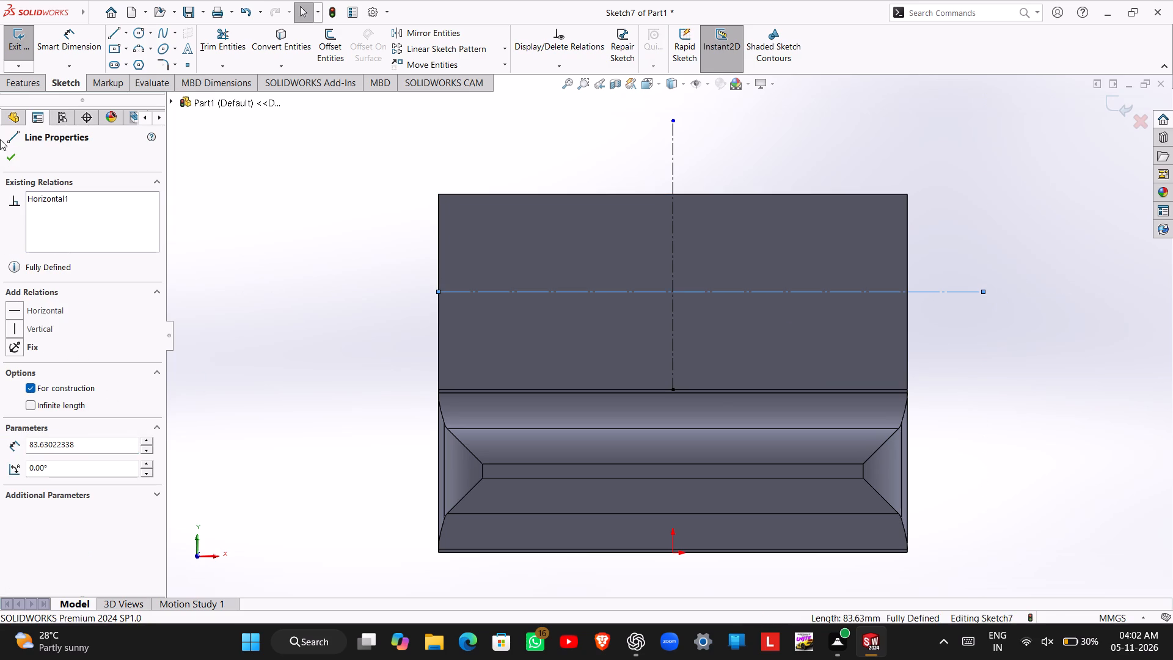
left_click(4, 154)
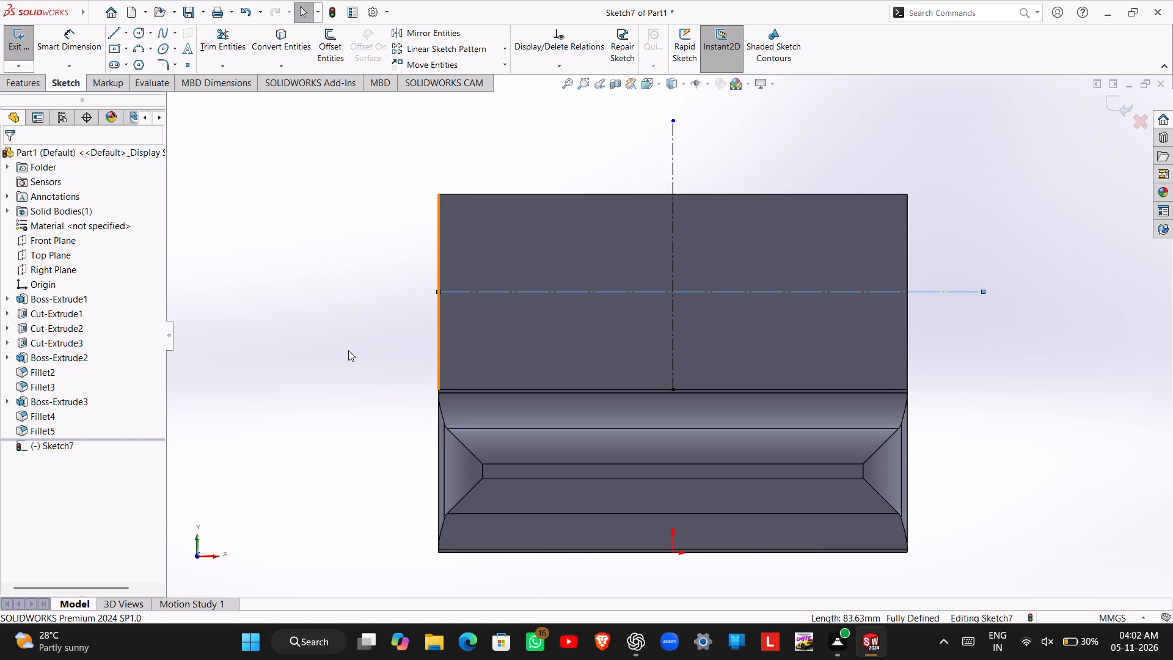
Draw two circles of about 4.6 mm and 3.8 mm radius on the horizontal construction line, one each side of the vertical centerline.
left_click(139, 31)
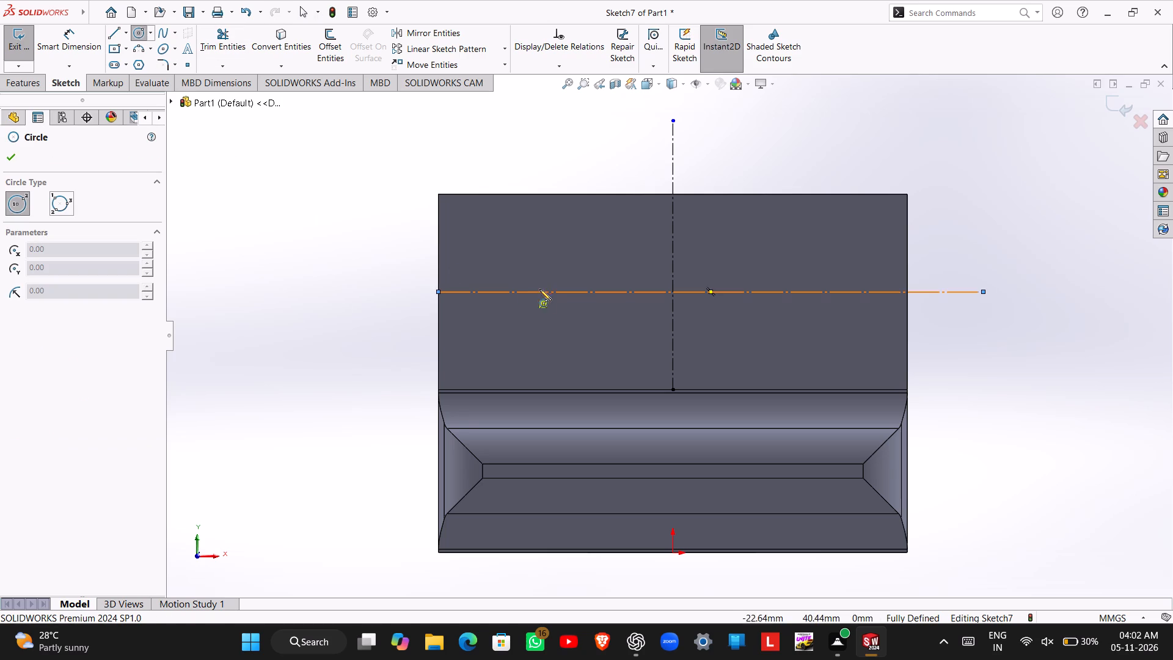
left_click(547, 293)
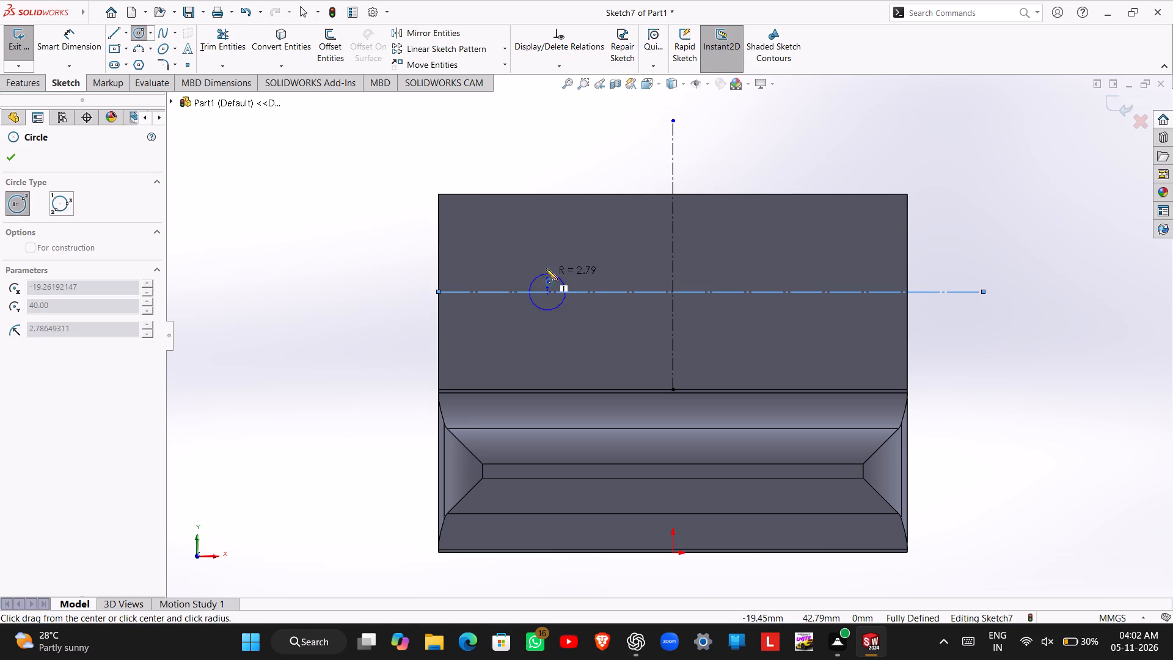
left_click(545, 262)
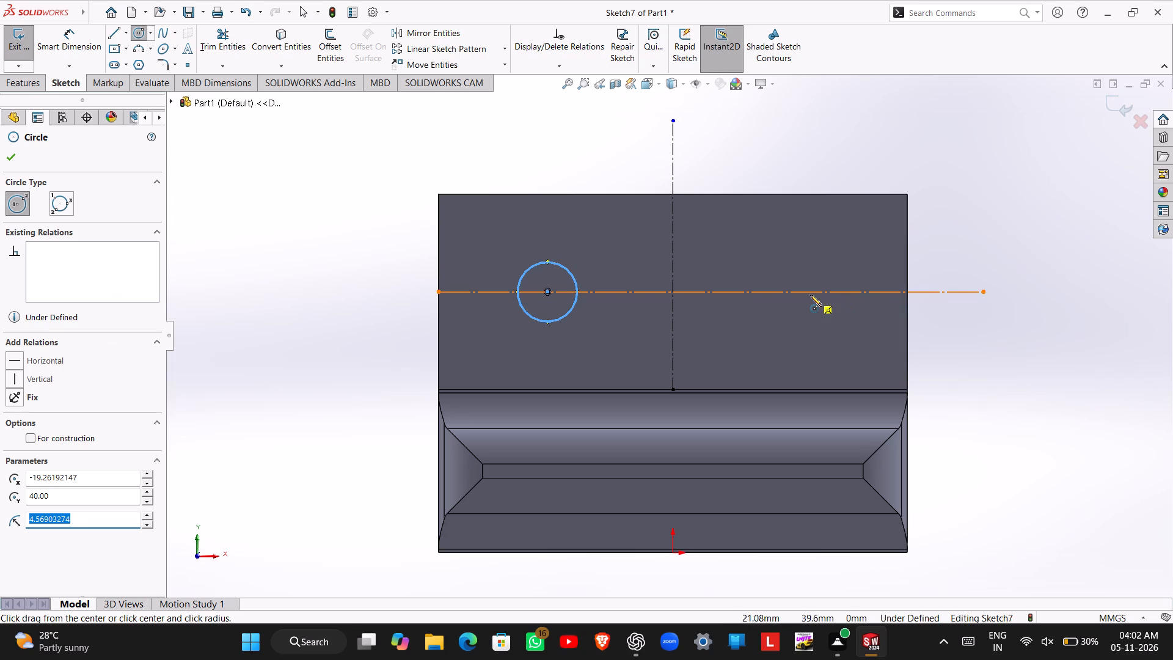
left_click(805, 291)
left_click(805, 267)
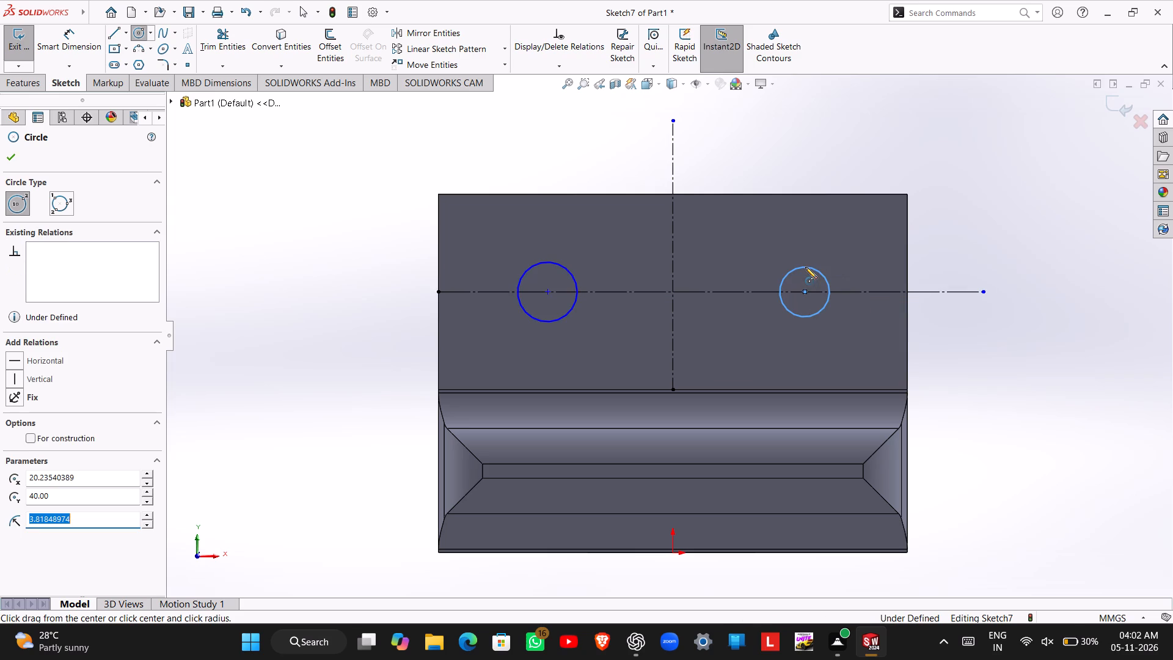
key("Escape")
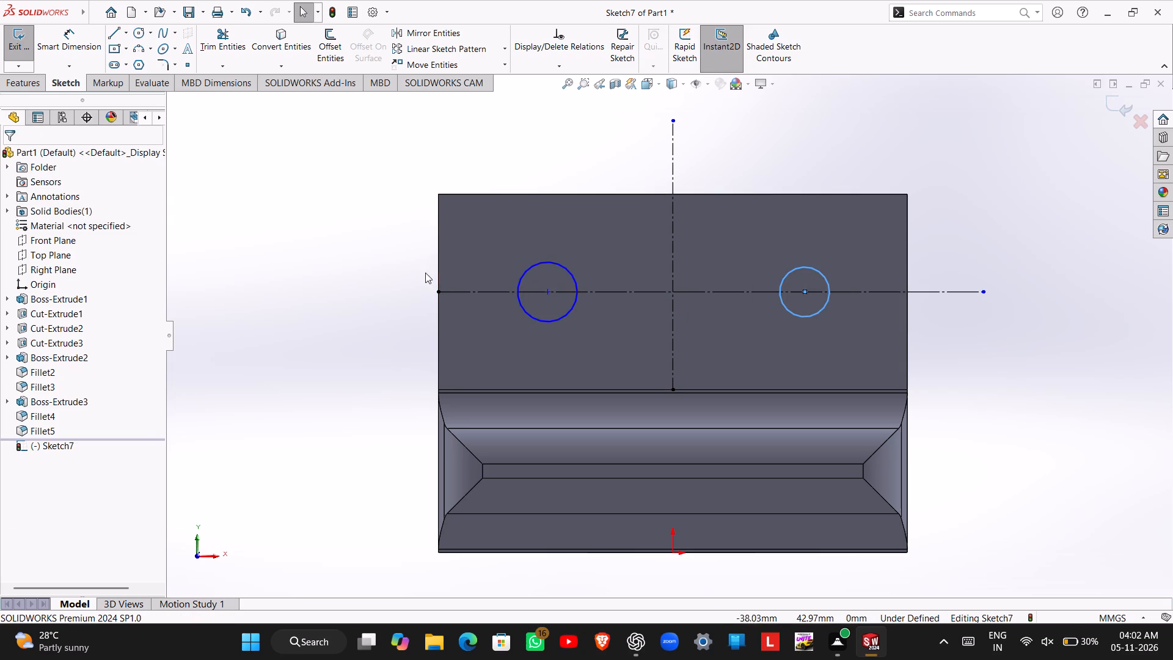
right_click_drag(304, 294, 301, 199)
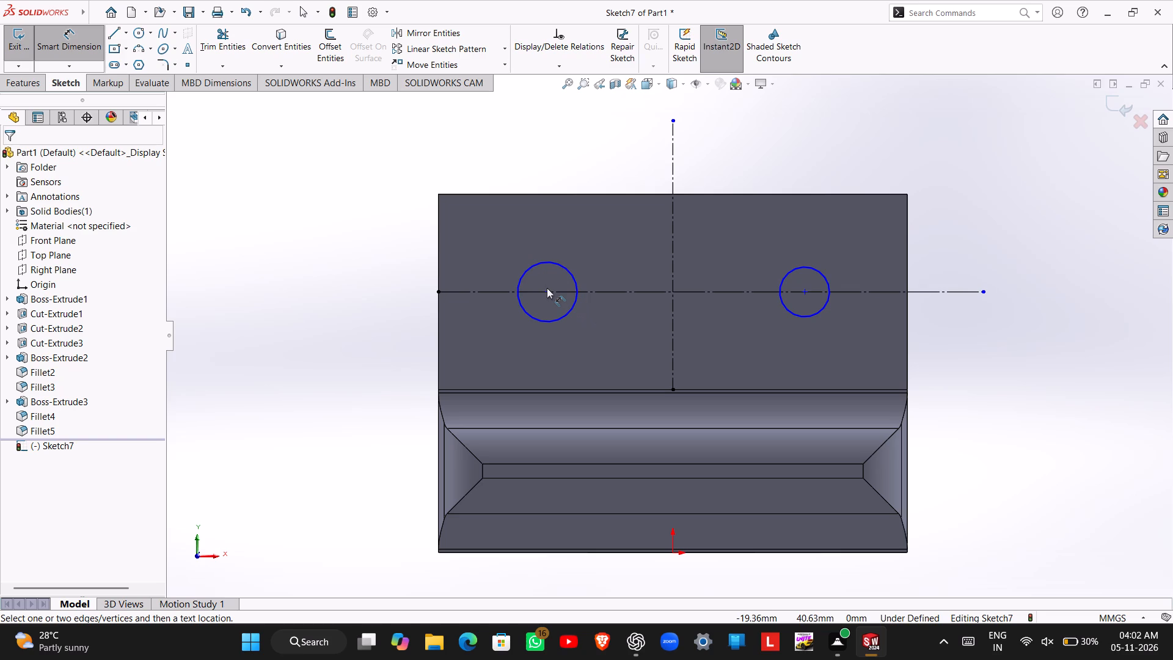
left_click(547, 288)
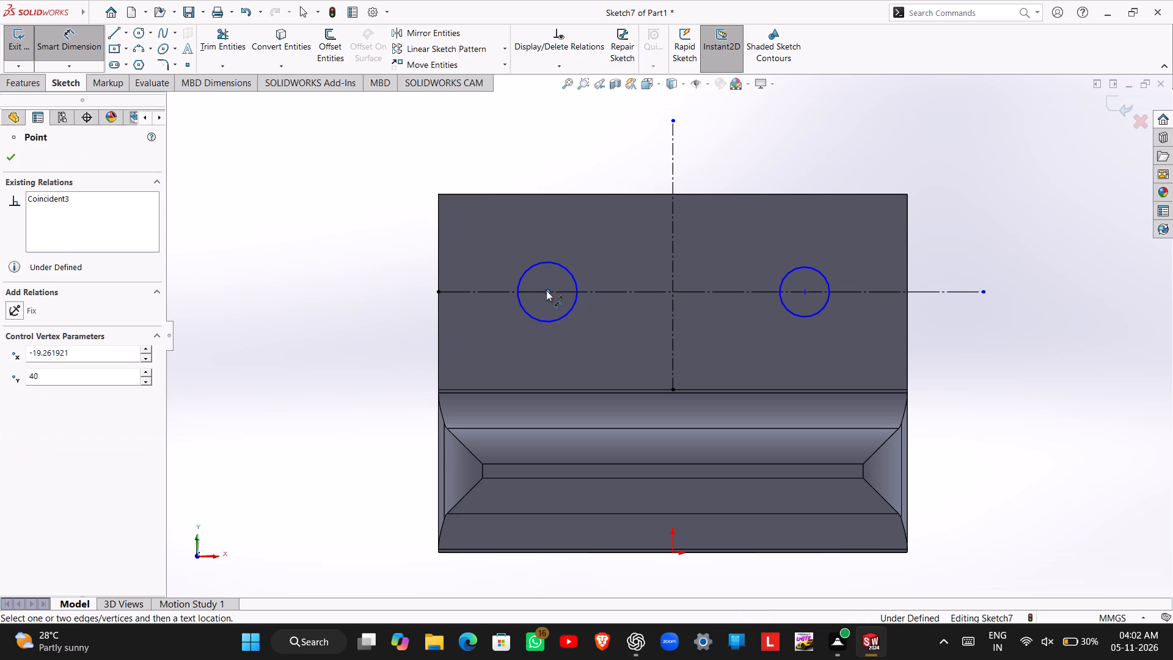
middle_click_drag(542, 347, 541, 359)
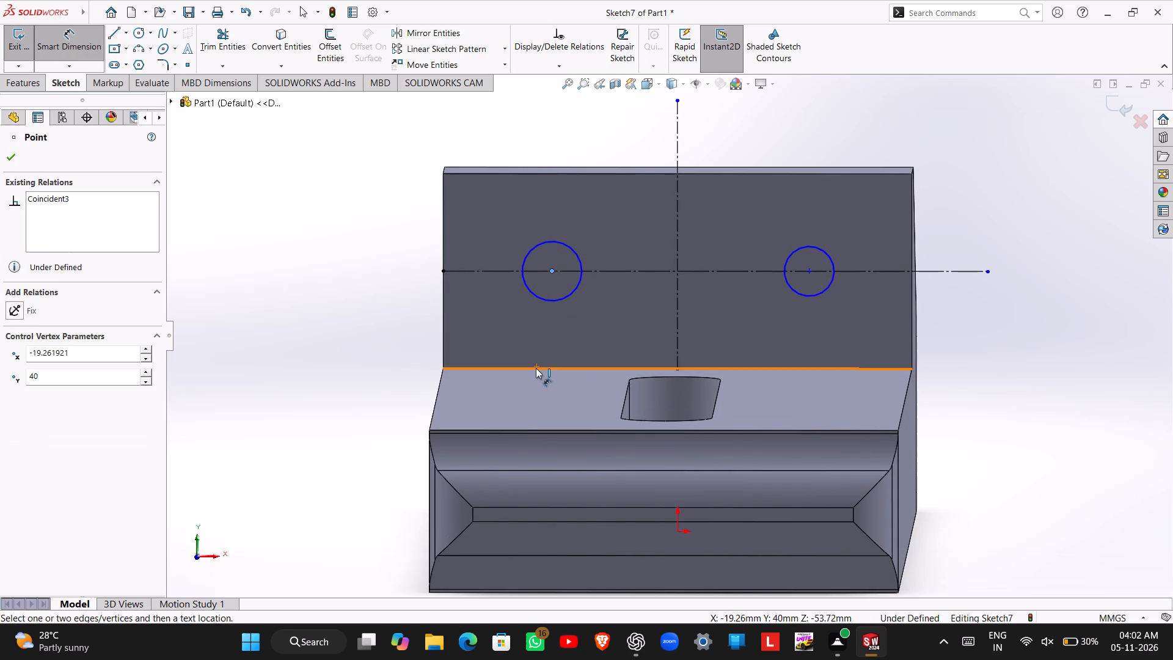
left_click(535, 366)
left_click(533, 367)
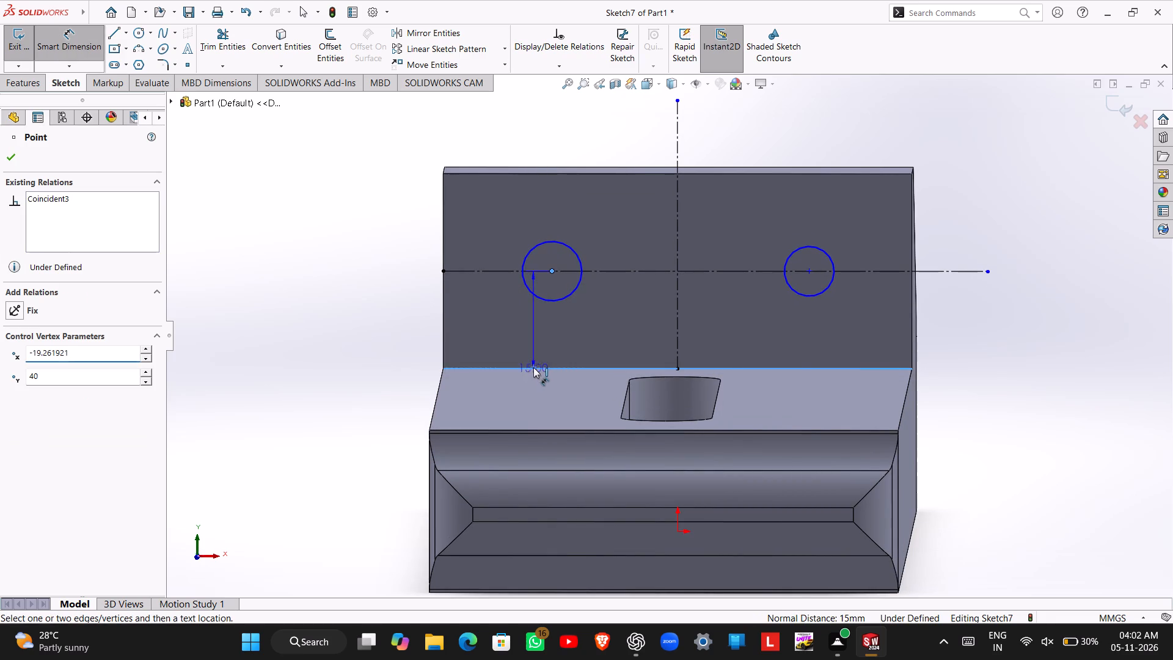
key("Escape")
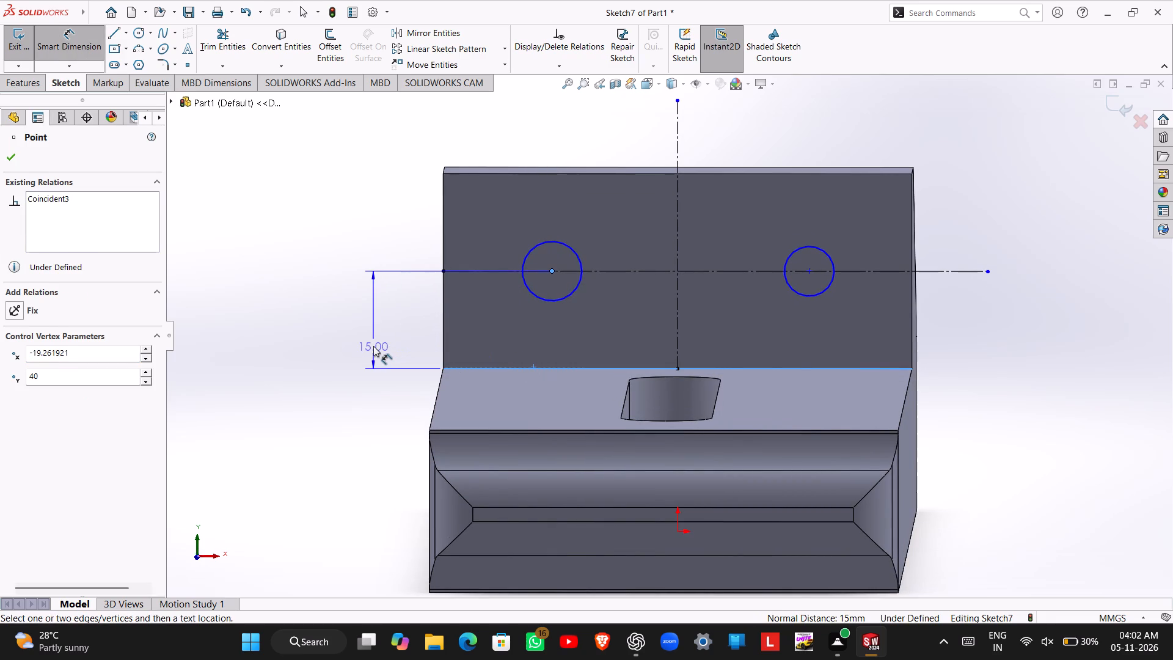
Dimension the distance between the two circle centers and set it to 45 mm.
left_click(552, 271)
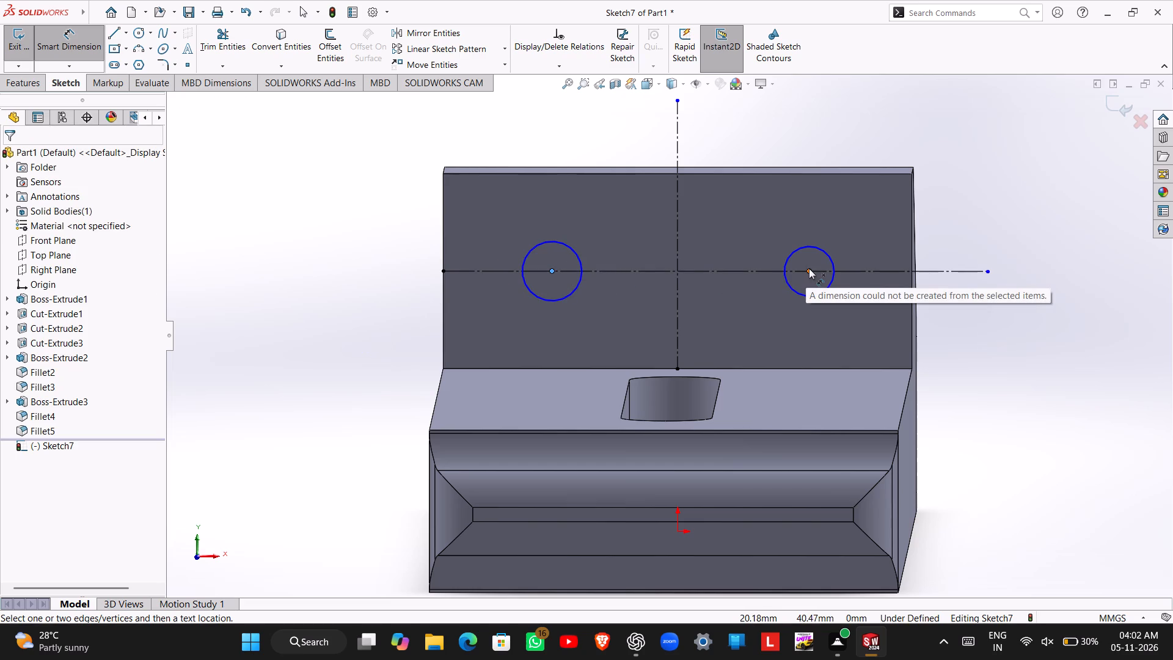
left_click(809, 268)
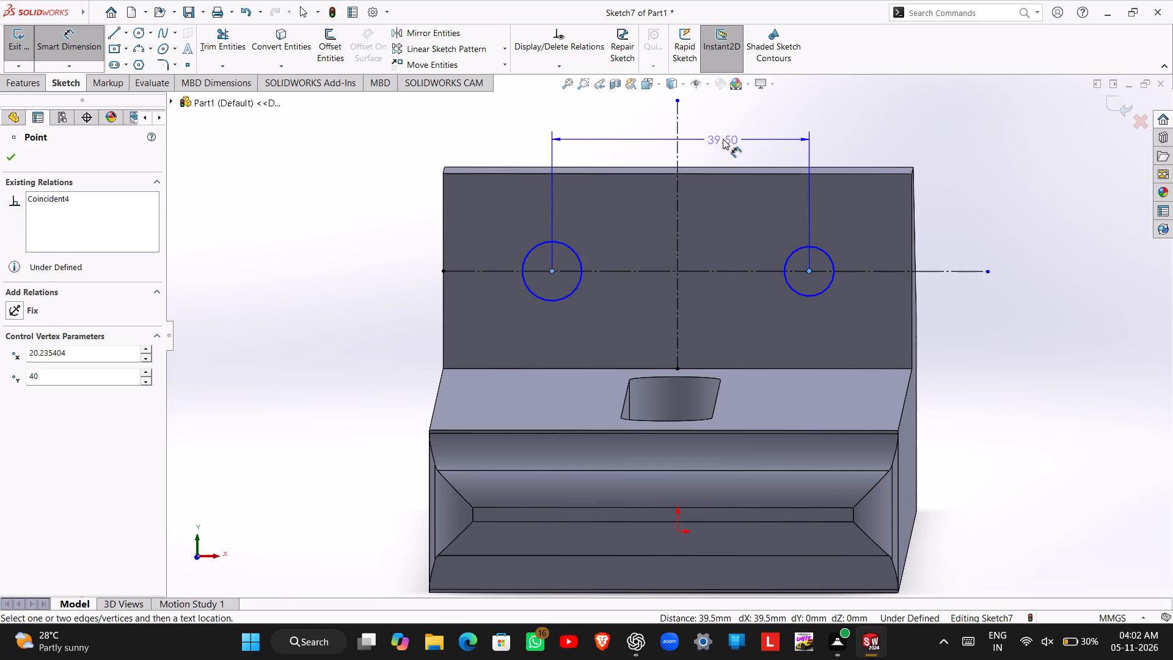
left_click(723, 139)
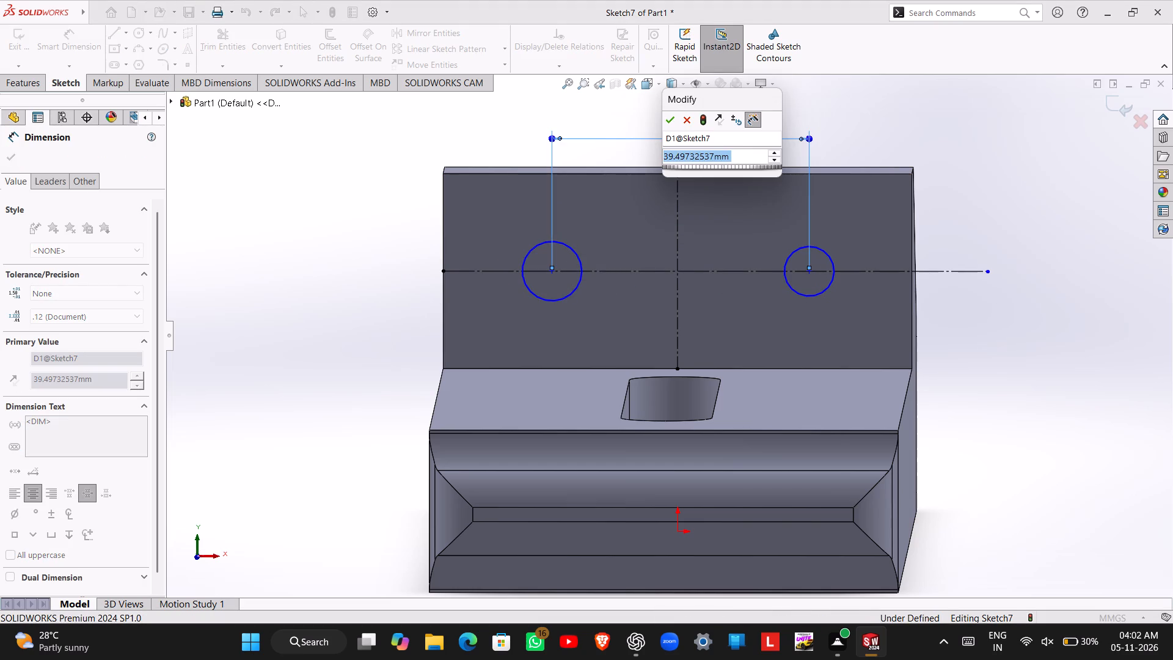
type("45")
key("Return")
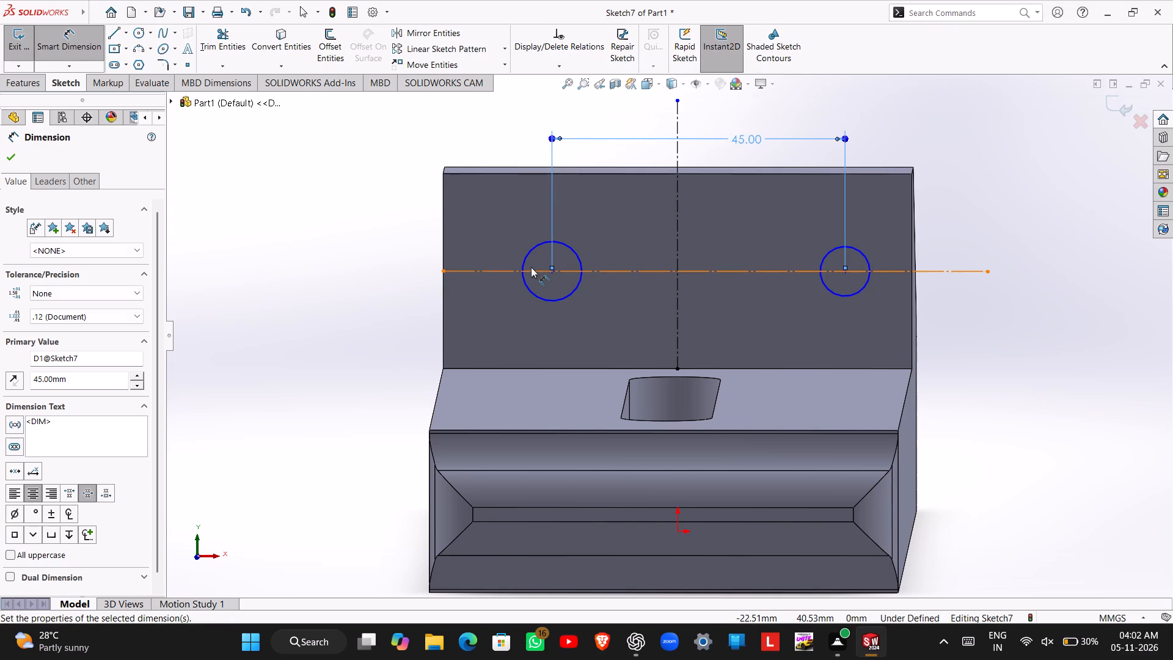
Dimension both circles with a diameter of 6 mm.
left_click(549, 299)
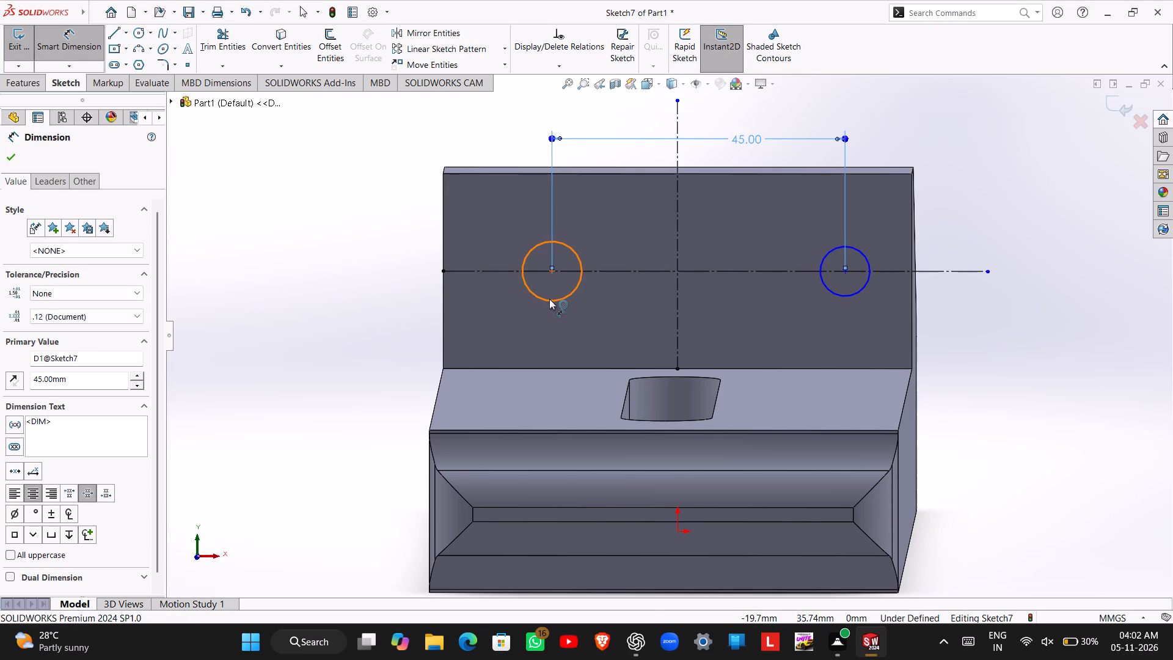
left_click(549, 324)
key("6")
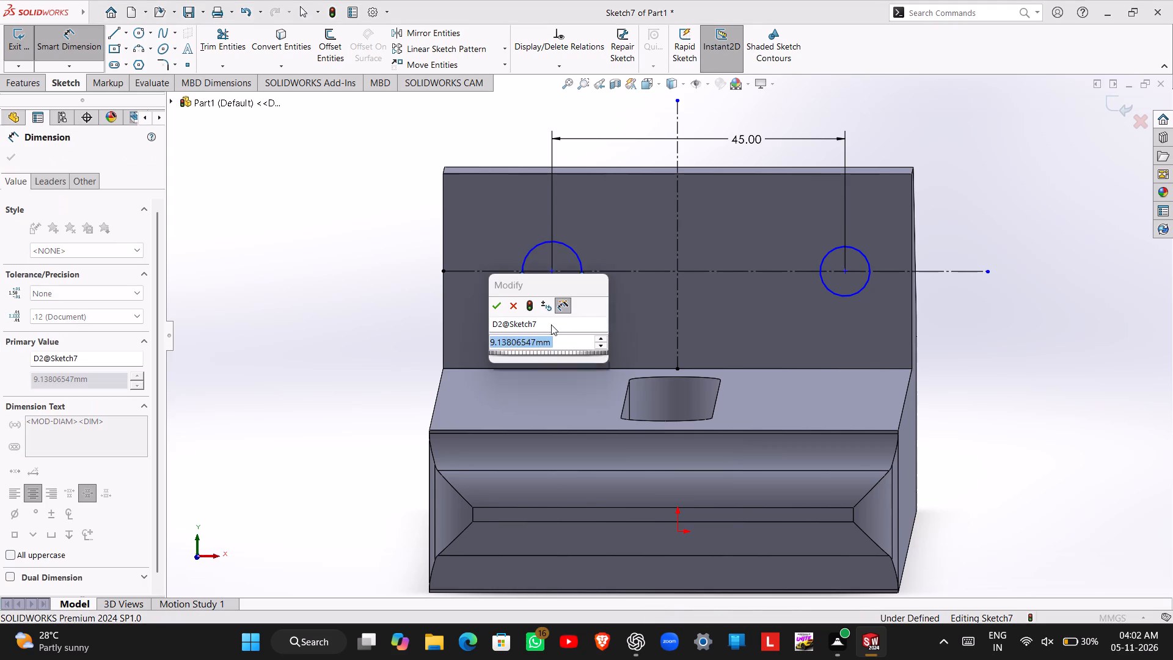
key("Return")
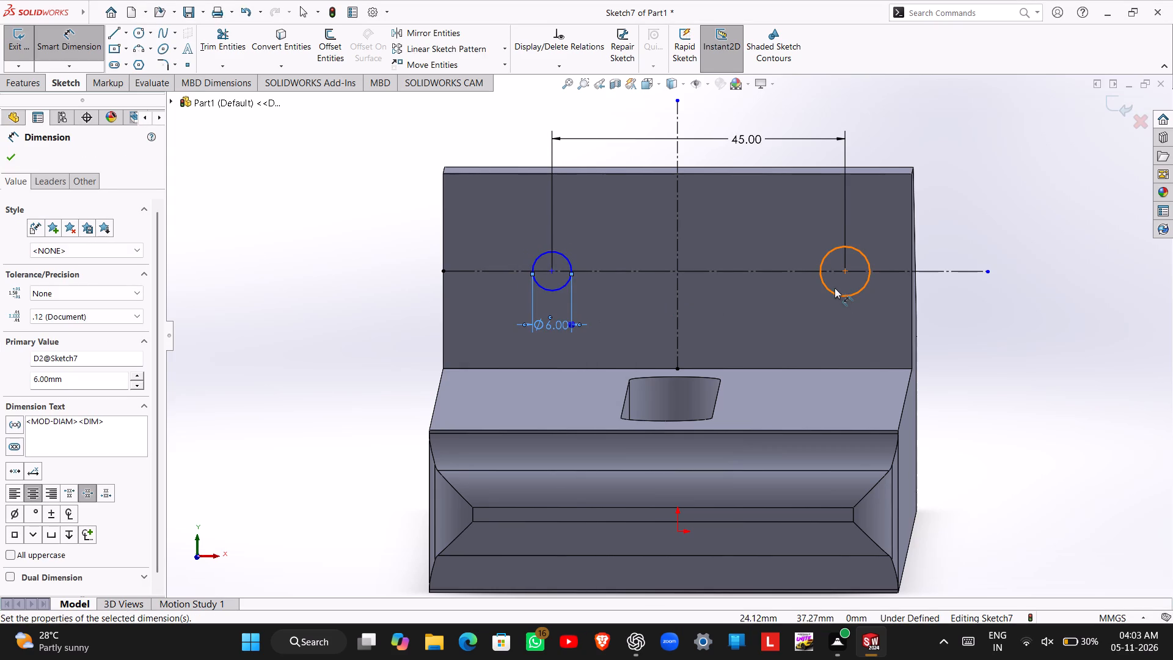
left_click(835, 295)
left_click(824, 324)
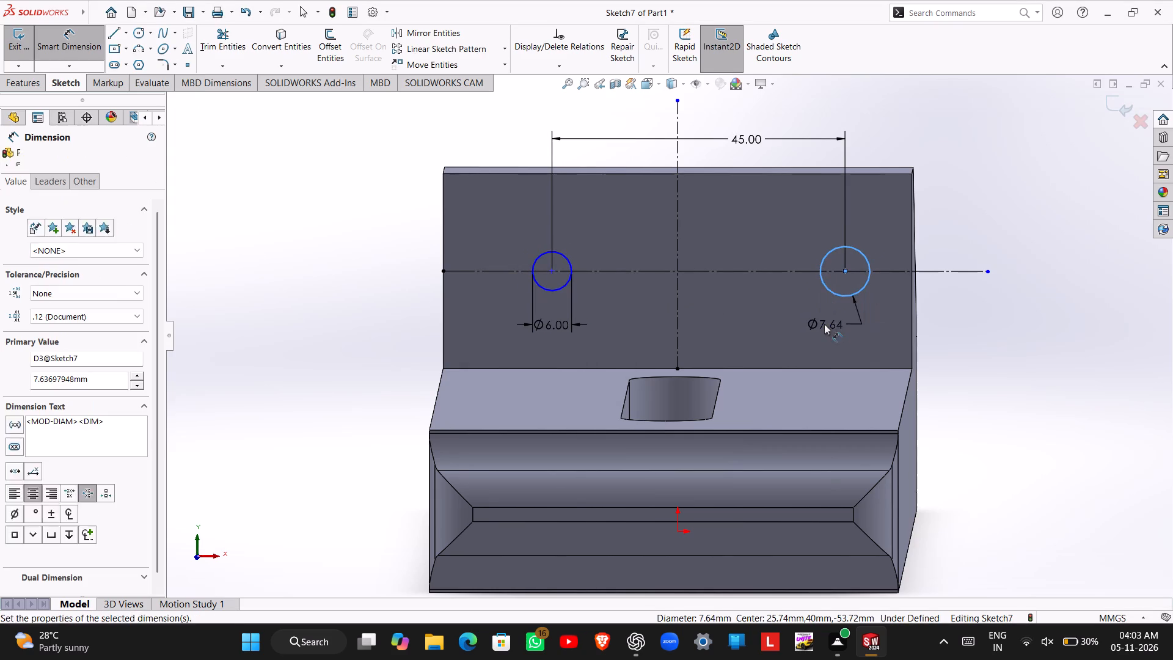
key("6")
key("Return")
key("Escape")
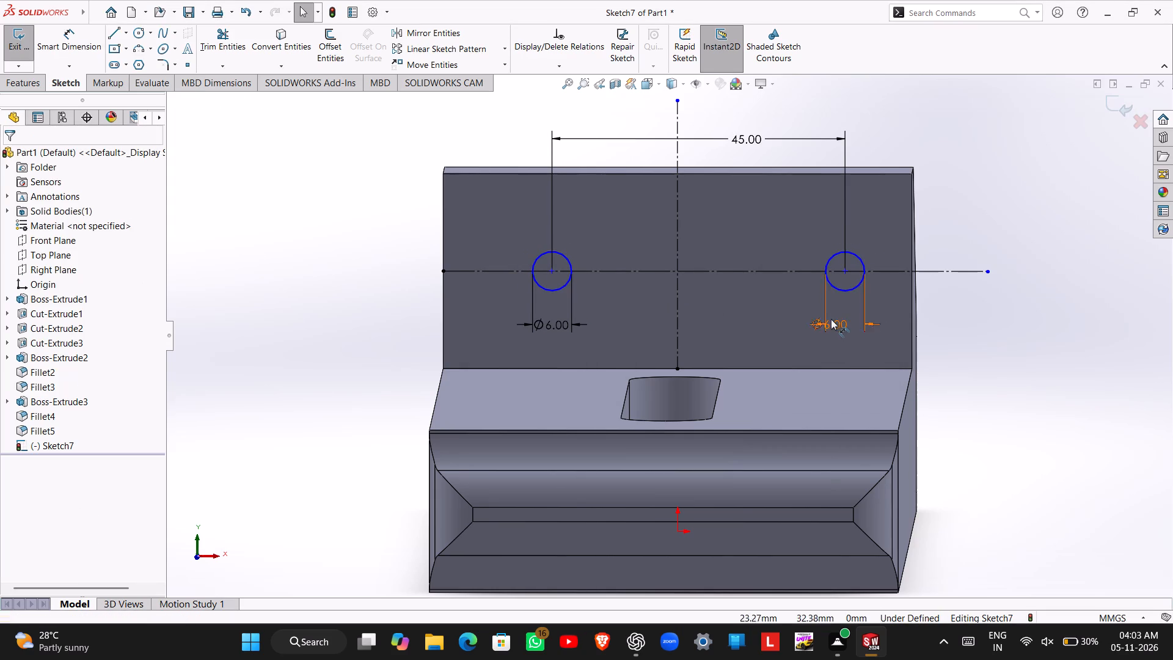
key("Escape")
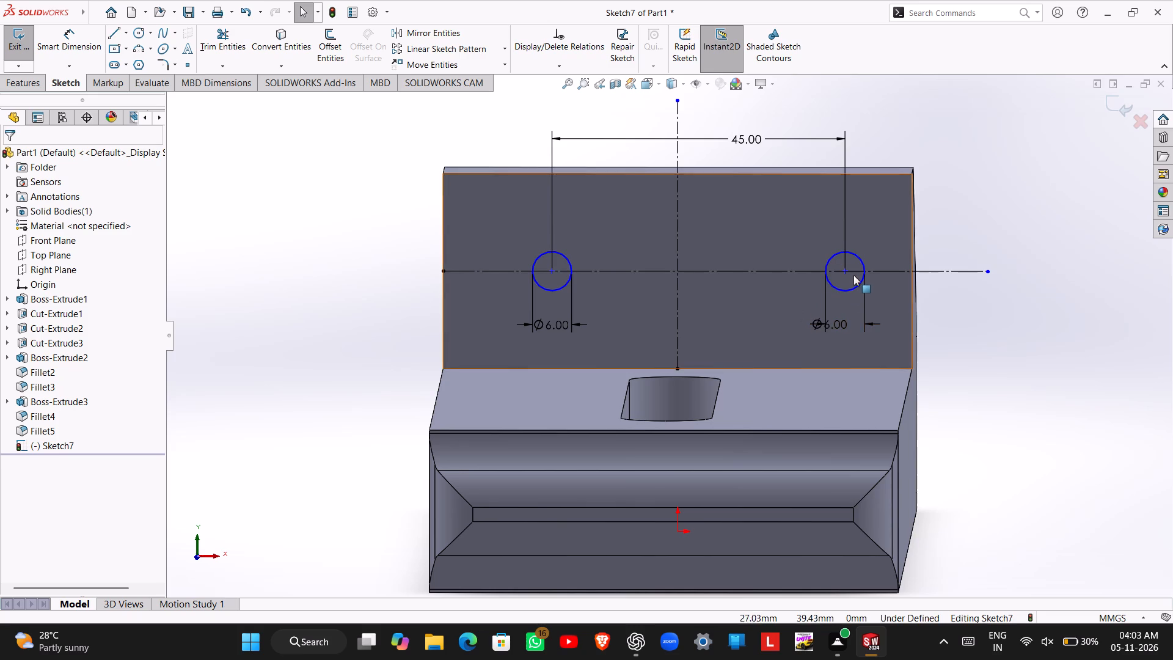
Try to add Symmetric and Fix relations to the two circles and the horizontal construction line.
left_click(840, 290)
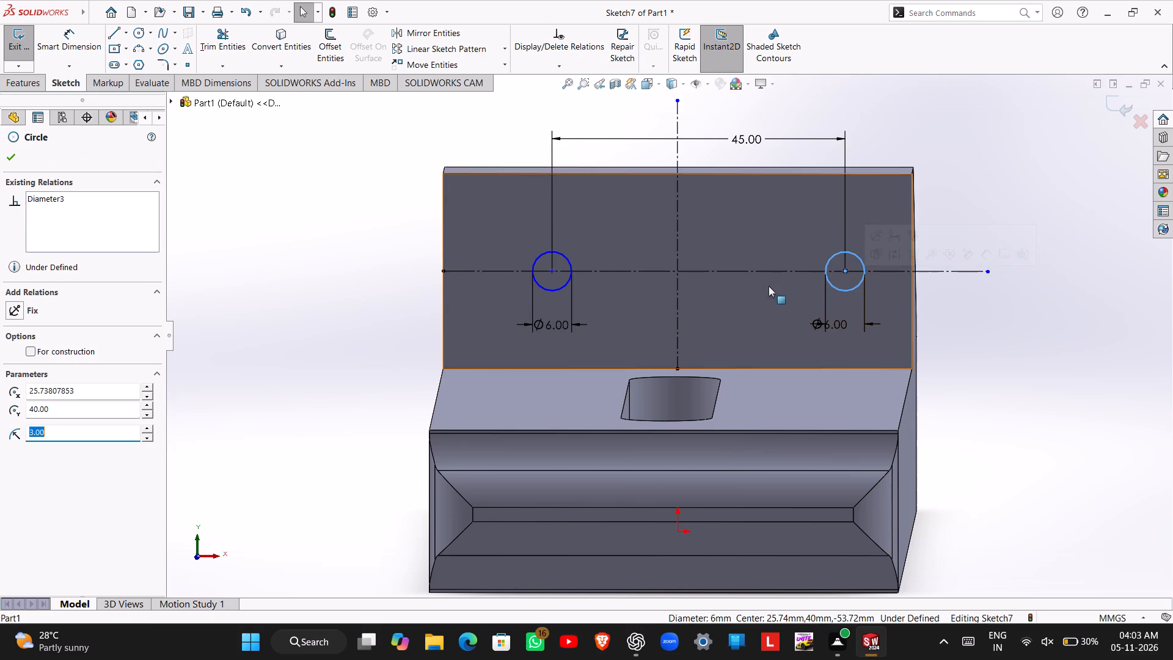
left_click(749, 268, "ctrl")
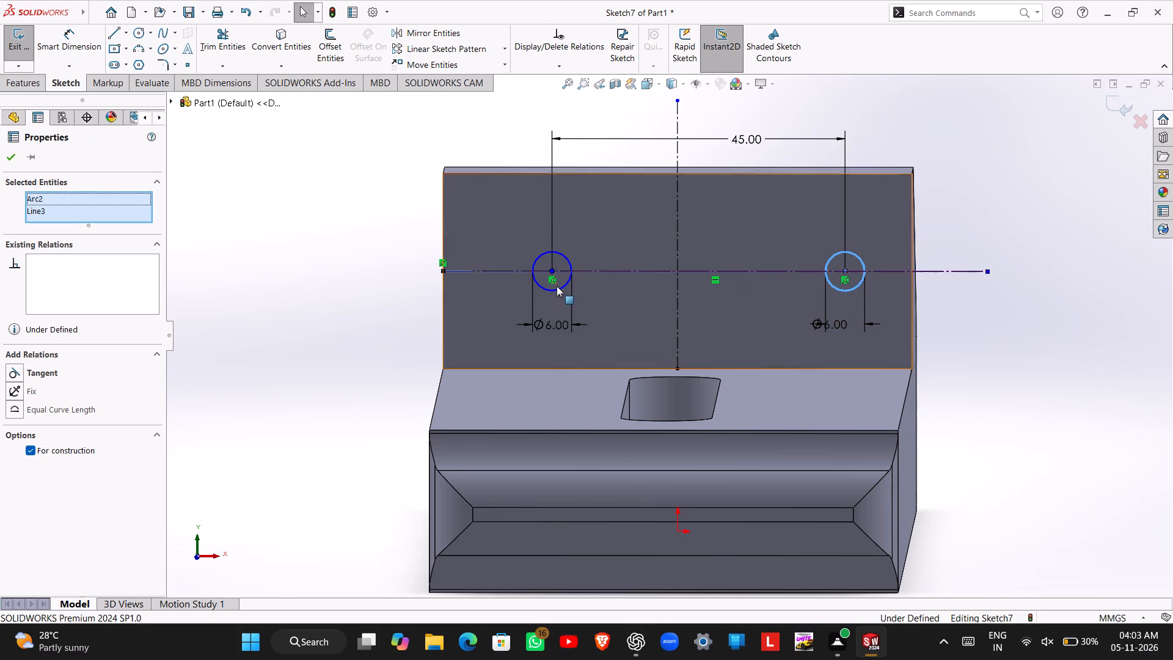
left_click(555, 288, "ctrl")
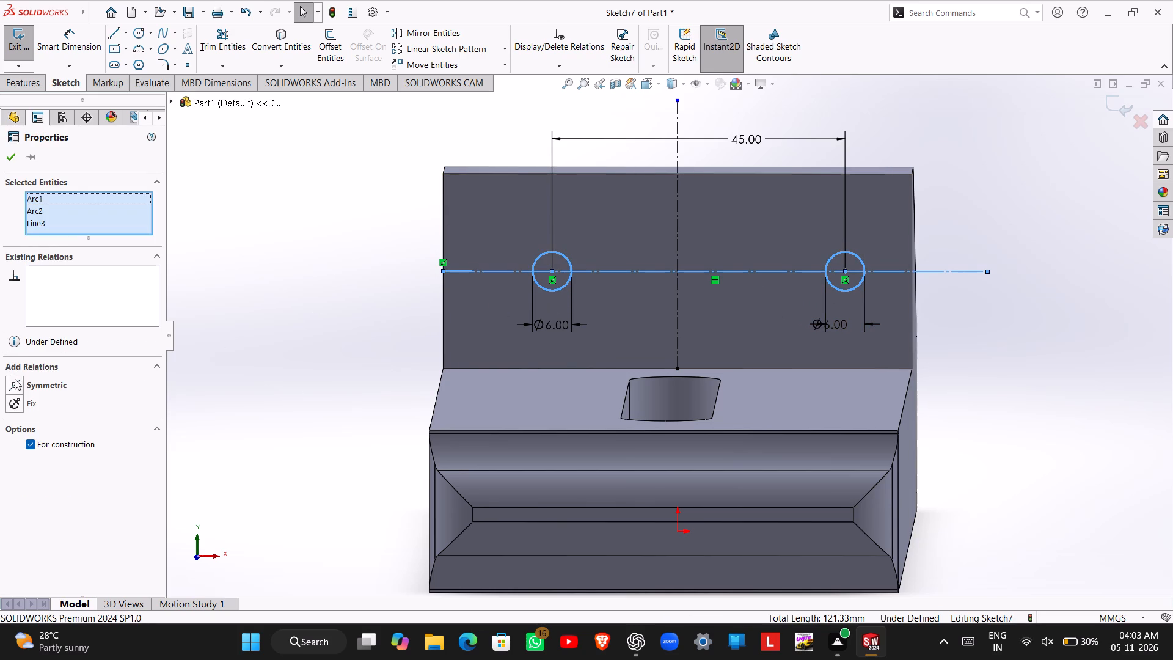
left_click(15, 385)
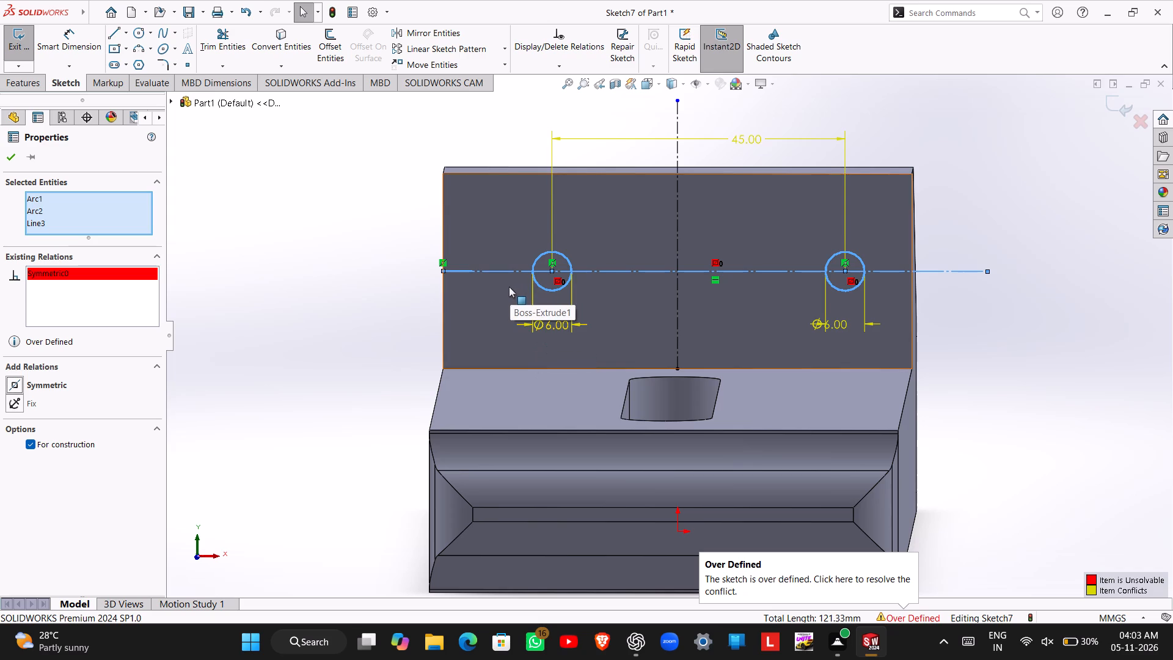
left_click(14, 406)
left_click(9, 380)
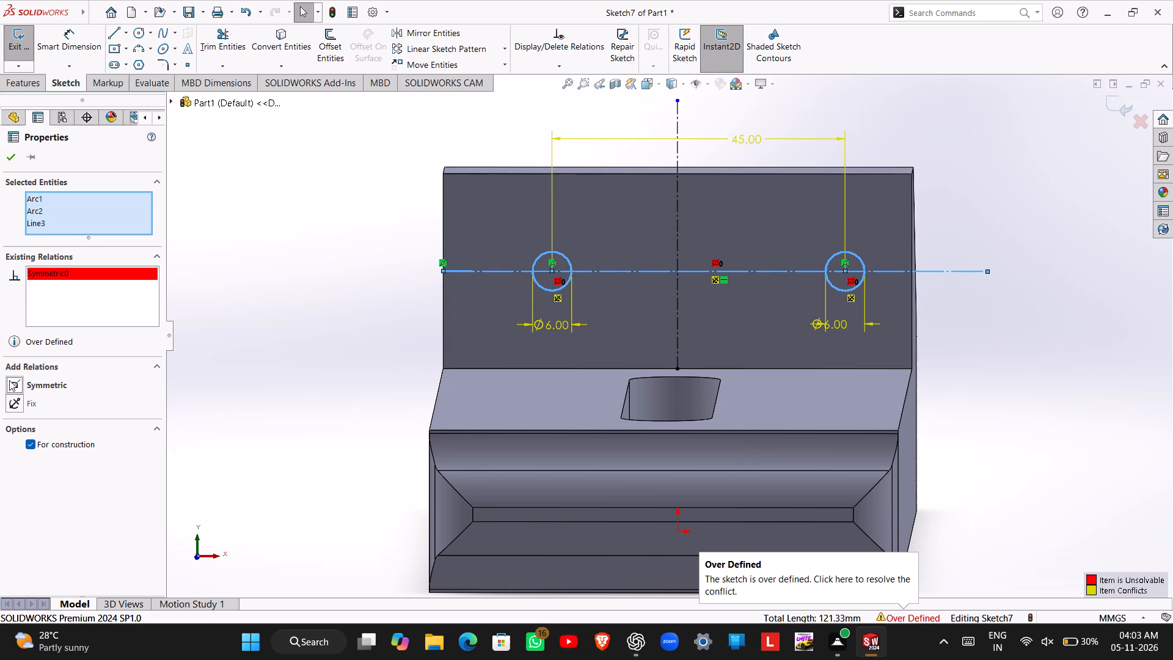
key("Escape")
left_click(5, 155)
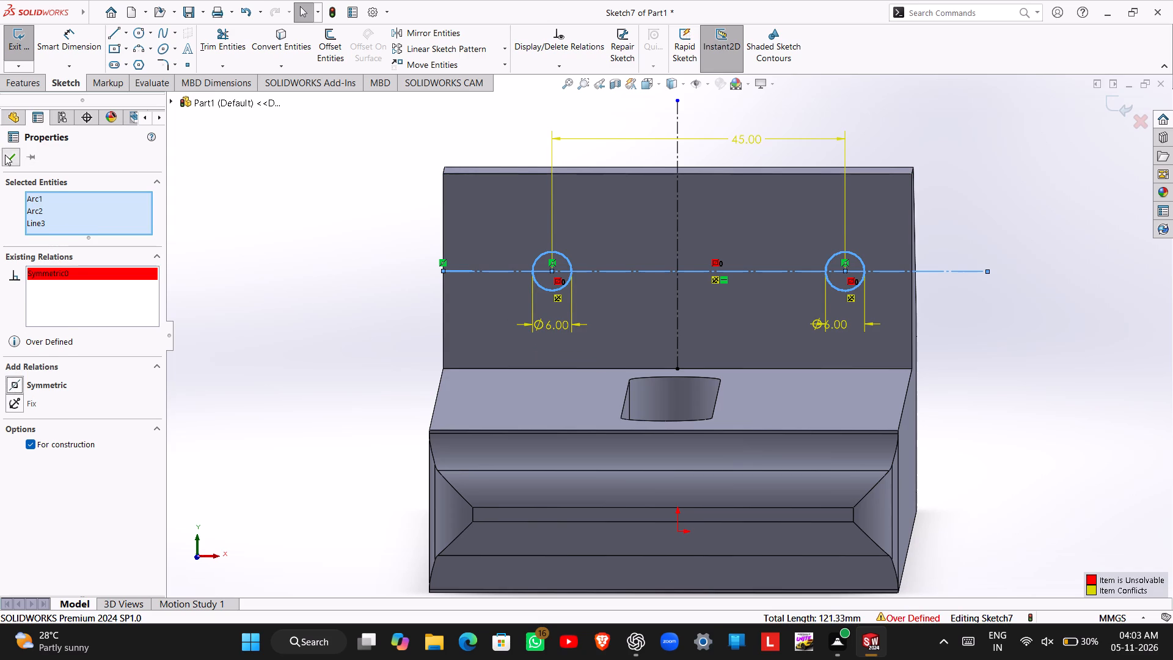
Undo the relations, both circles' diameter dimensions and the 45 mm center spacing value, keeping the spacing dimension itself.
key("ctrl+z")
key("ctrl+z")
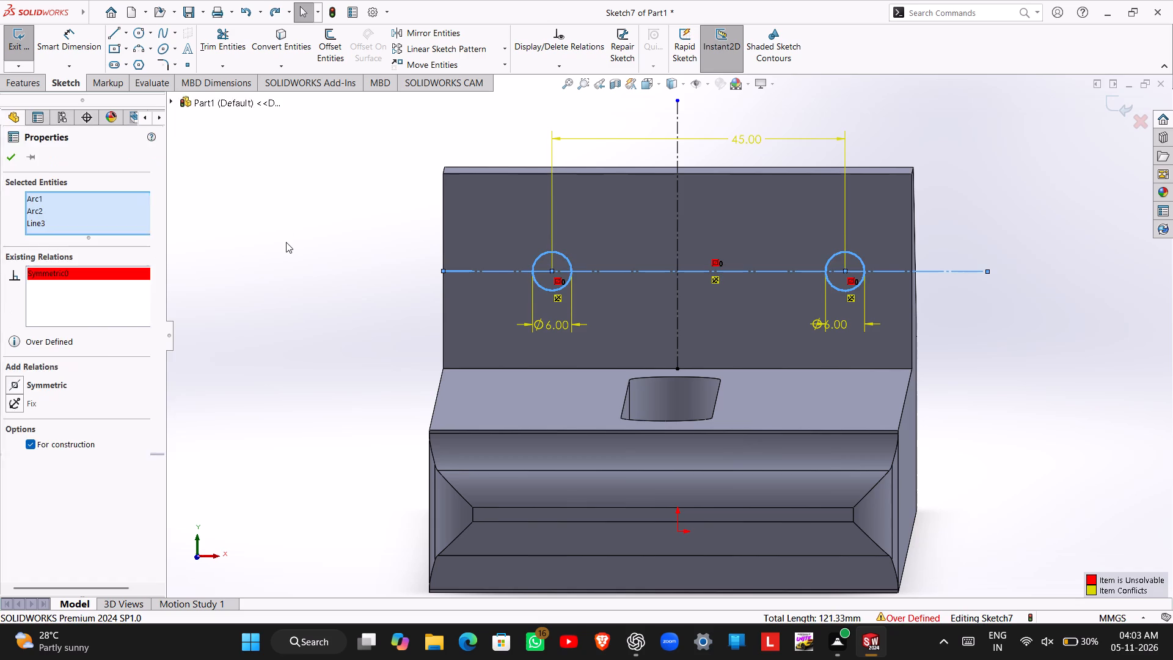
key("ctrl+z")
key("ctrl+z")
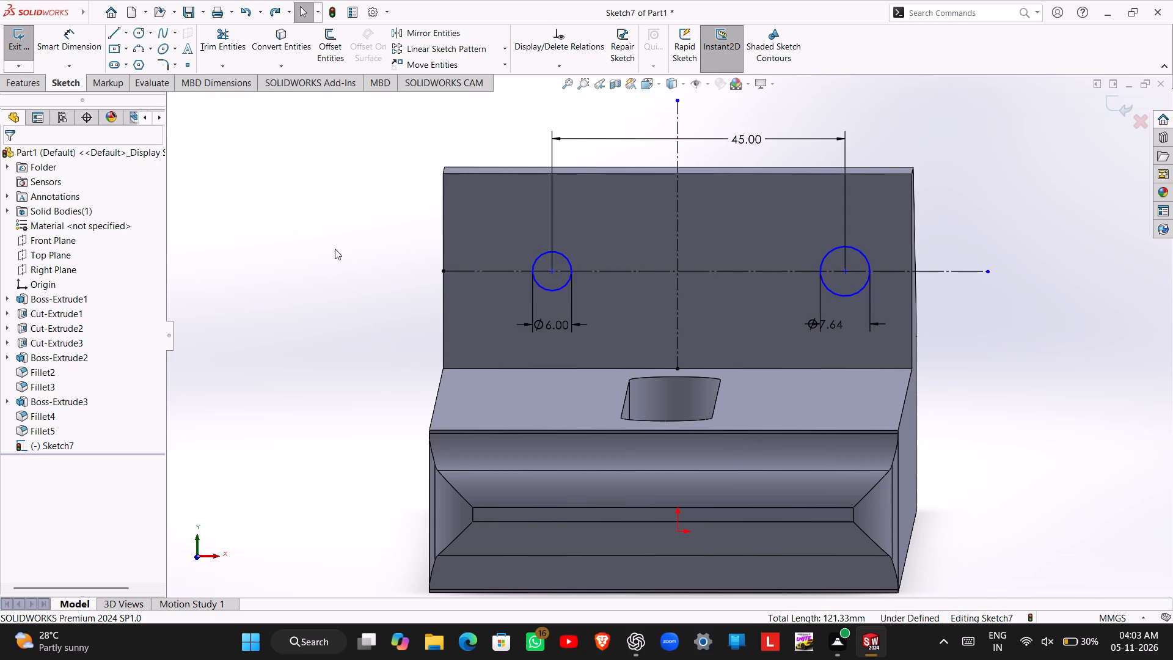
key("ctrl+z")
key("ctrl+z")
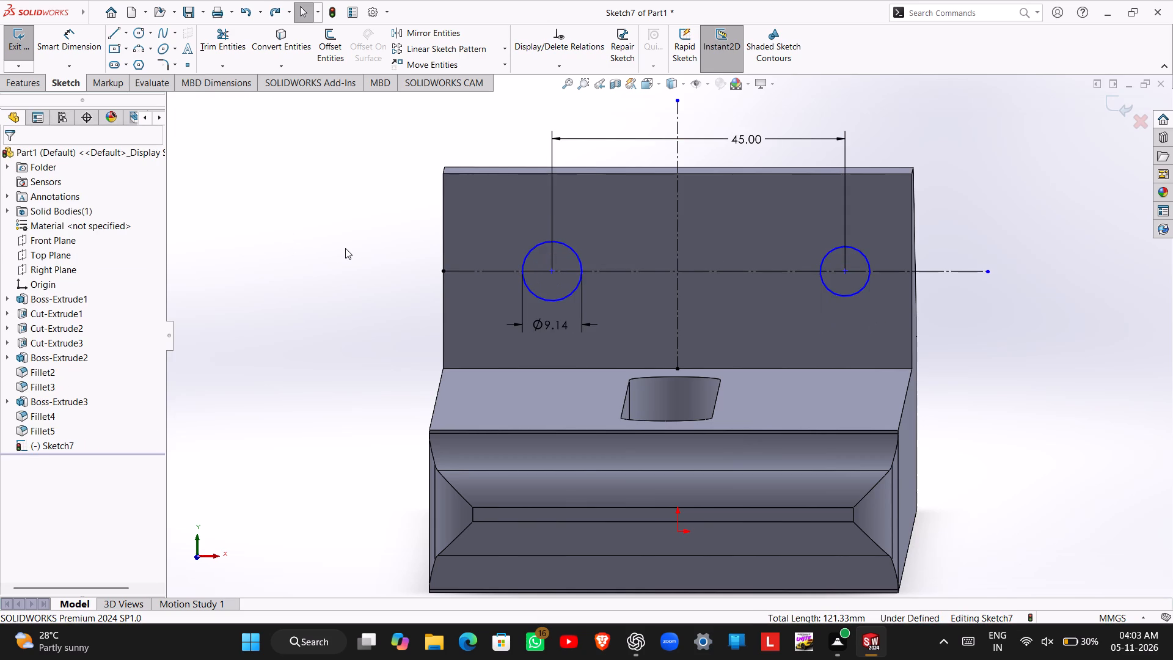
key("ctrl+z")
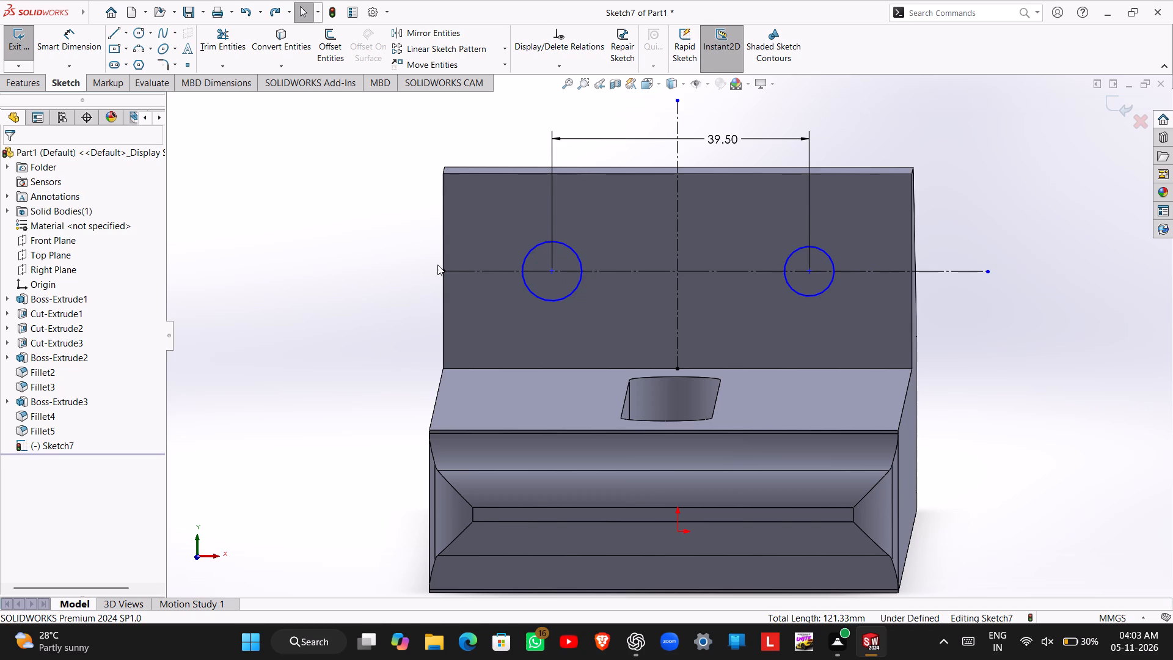
Orient the model to the Front view so the two-circle sketch faces straight on.
middle_click_drag(588, 343, 593, 337)
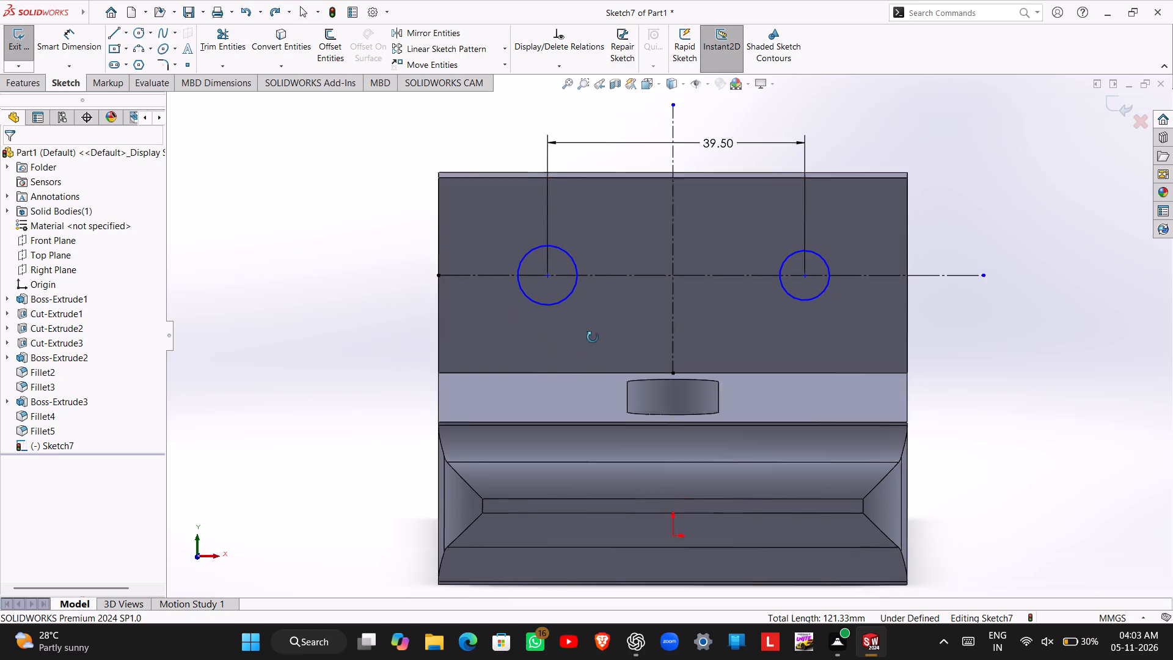
middle_click_drag(593, 337, 588, 290)
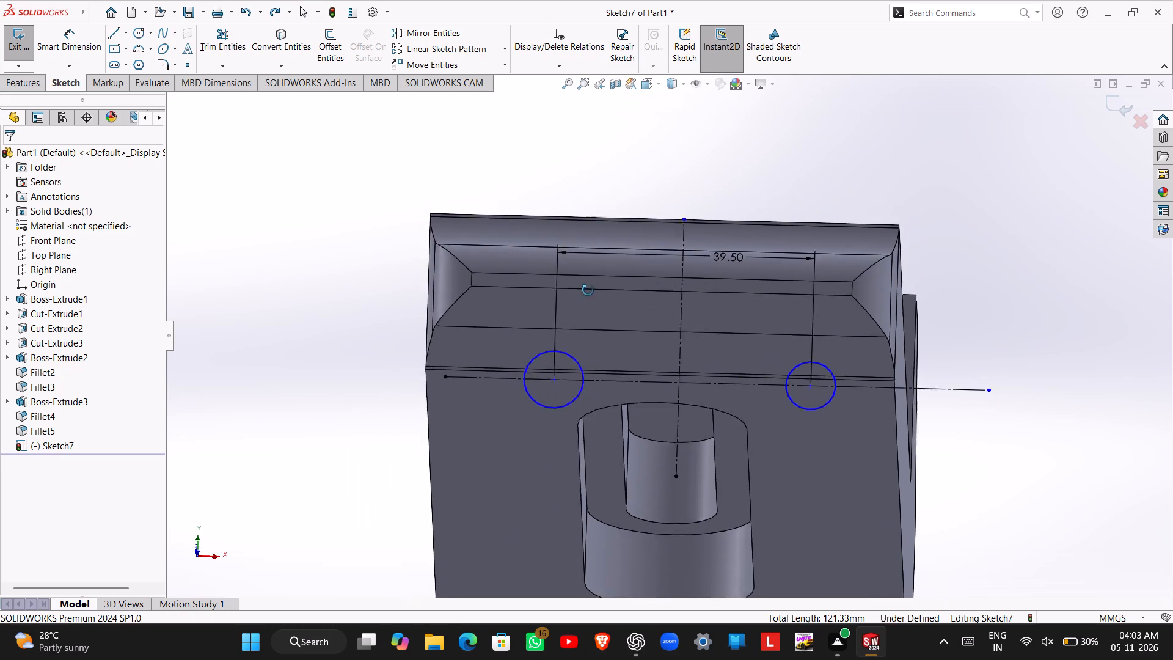
middle_click_drag(588, 290, 590, 337)
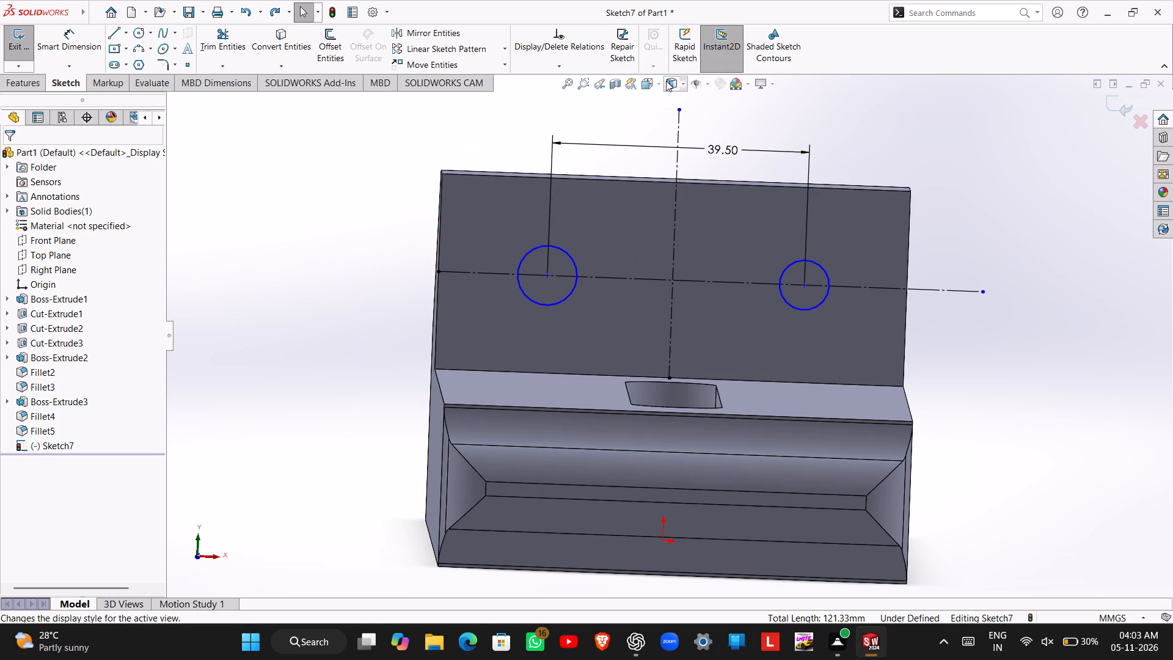
left_click(657, 82)
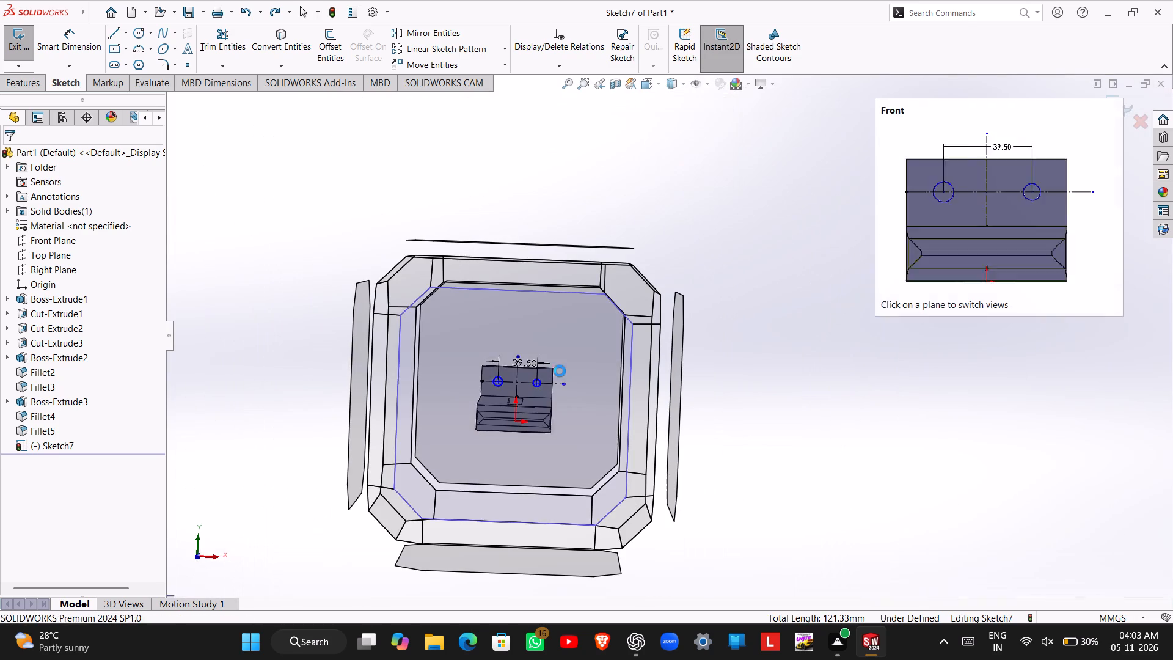
left_click(559, 371)
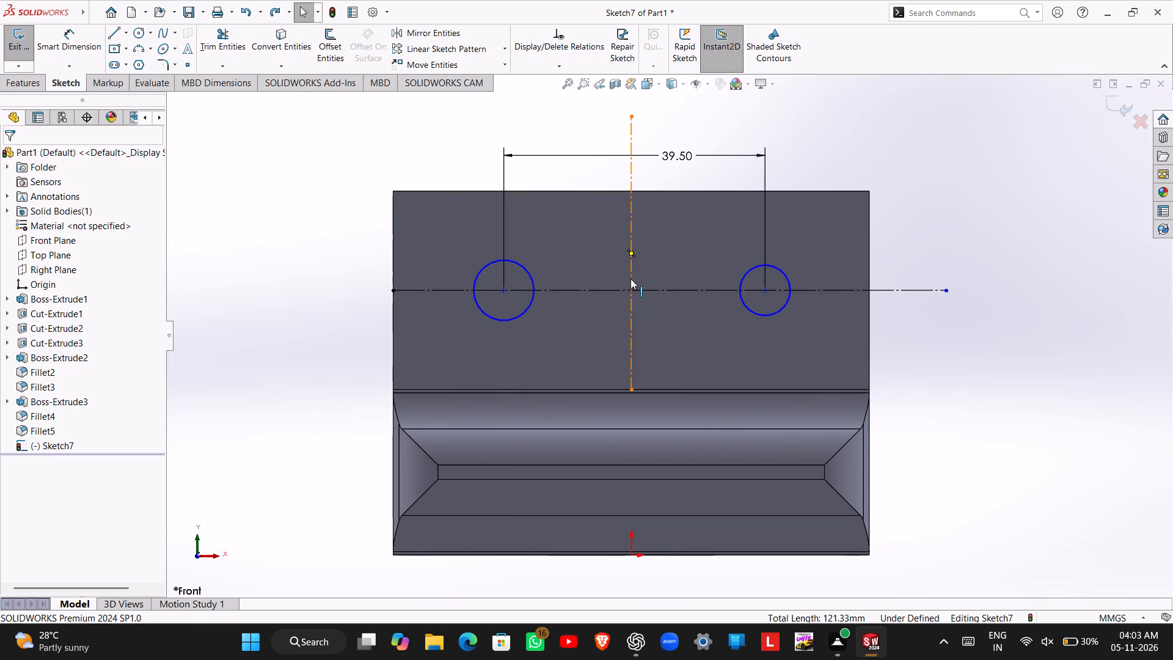
Add a Symmetric relation between the two circles about the vertical centerline.
left_click(630, 279)
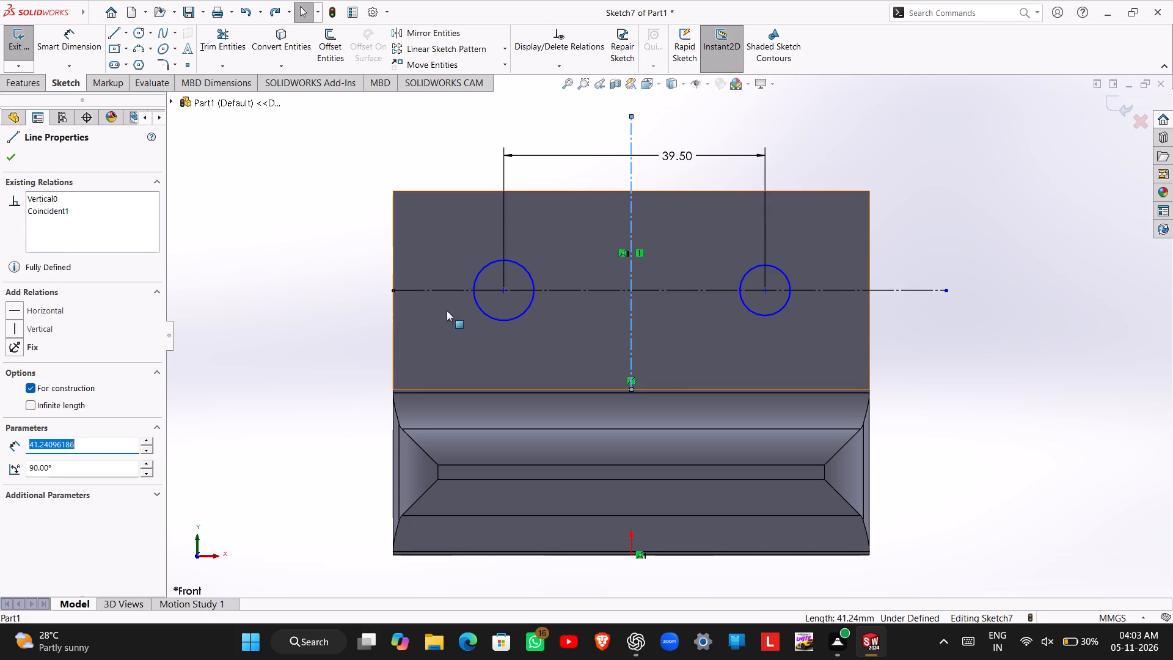
left_click(483, 310, "ctrl")
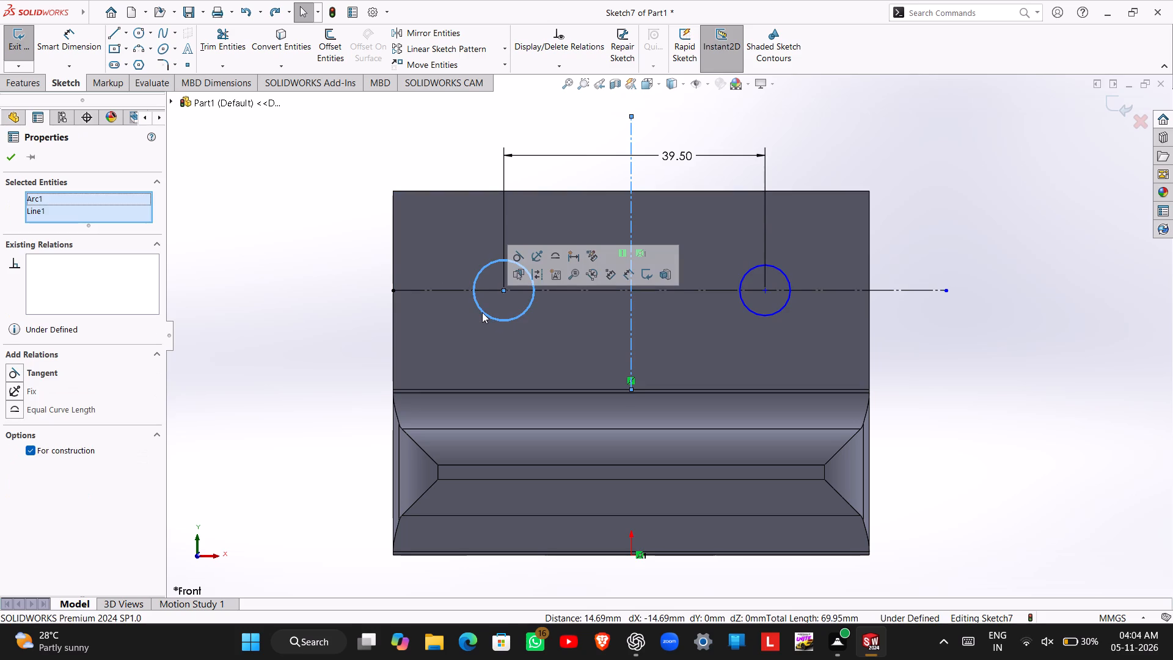
left_click(773, 317, "ctrl")
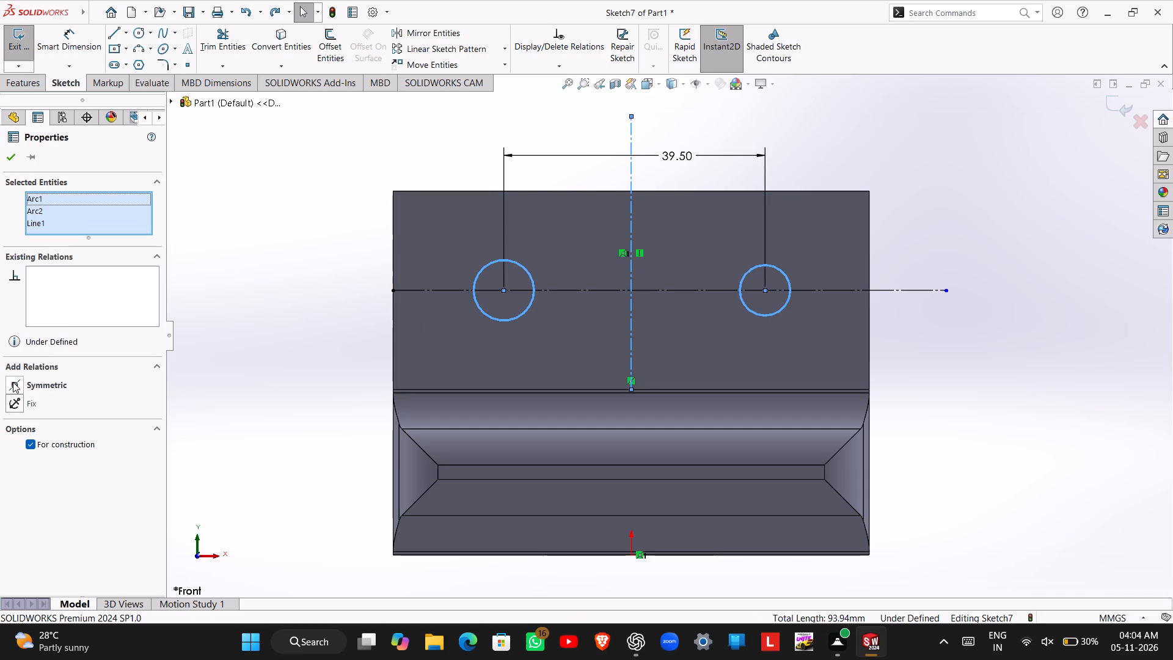
left_click(13, 382)
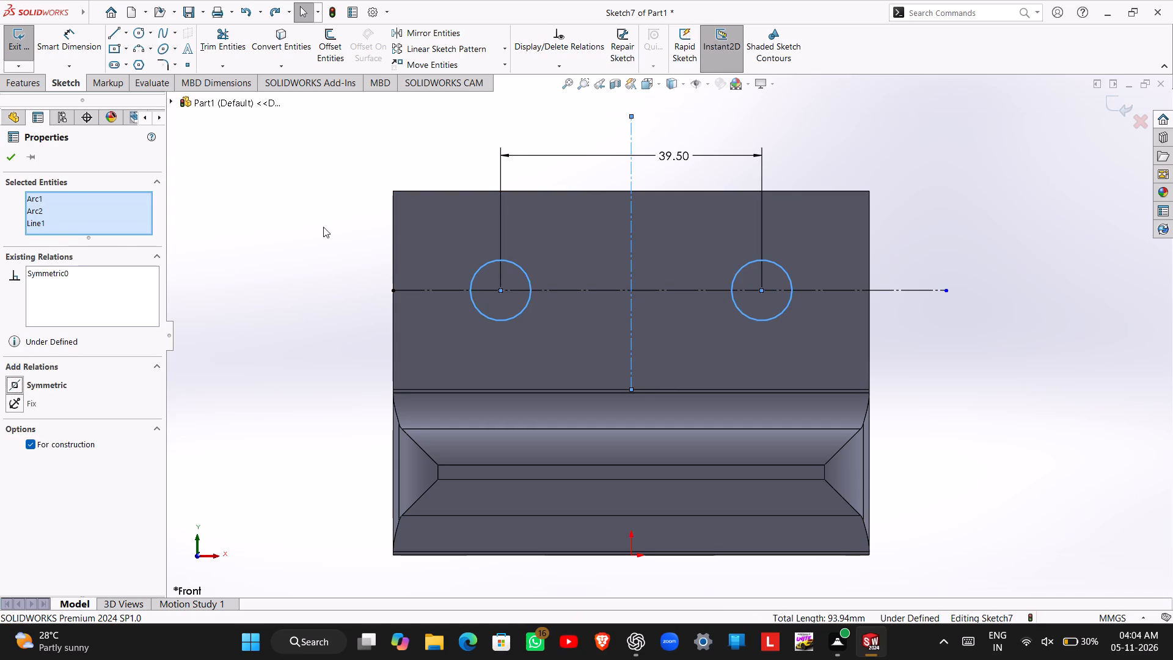
key("Escape")
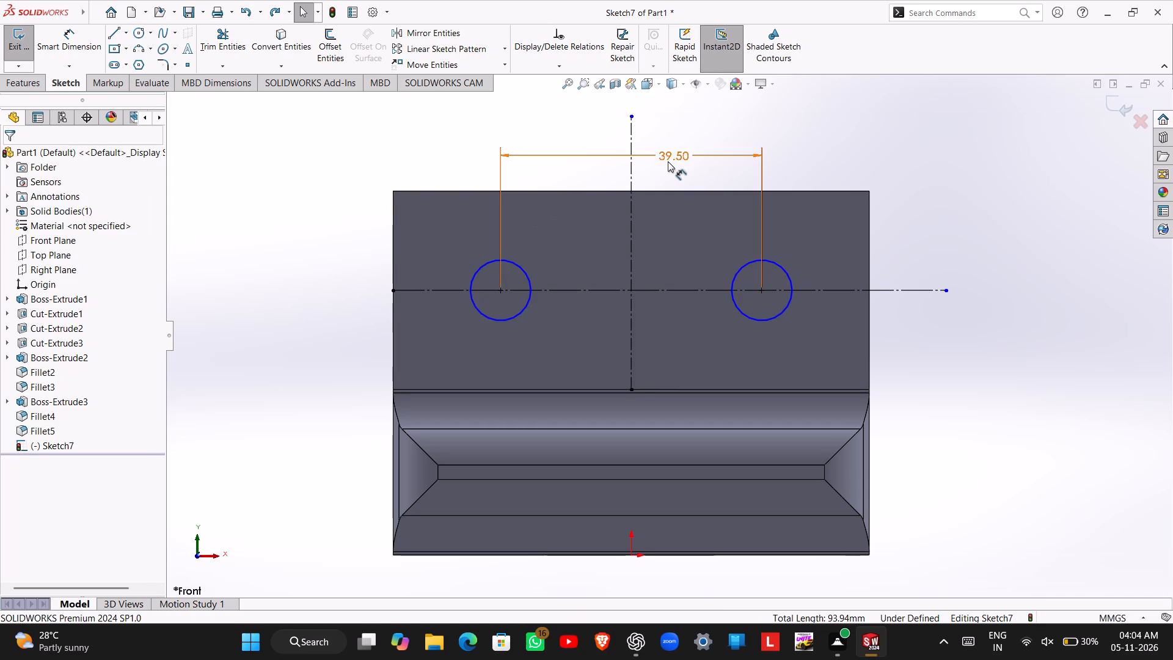
Set the circles' center spacing to 45 mm and exit the sketch.
double_click(668, 161)
type("45")
key("Return")
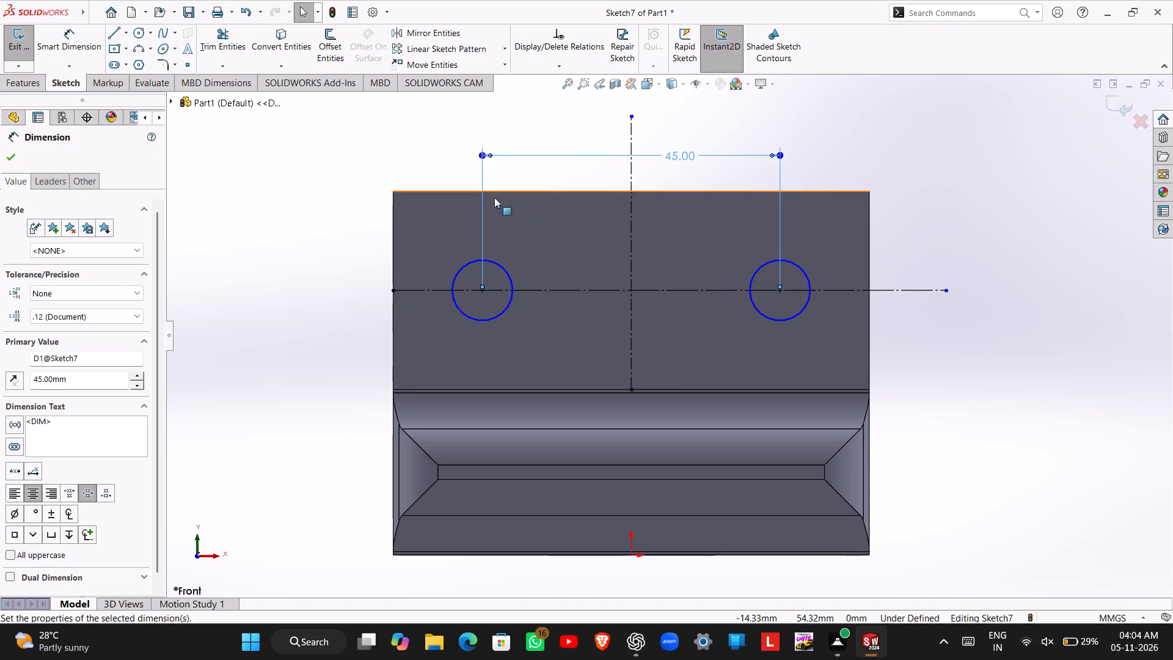
left_click(13, 38)
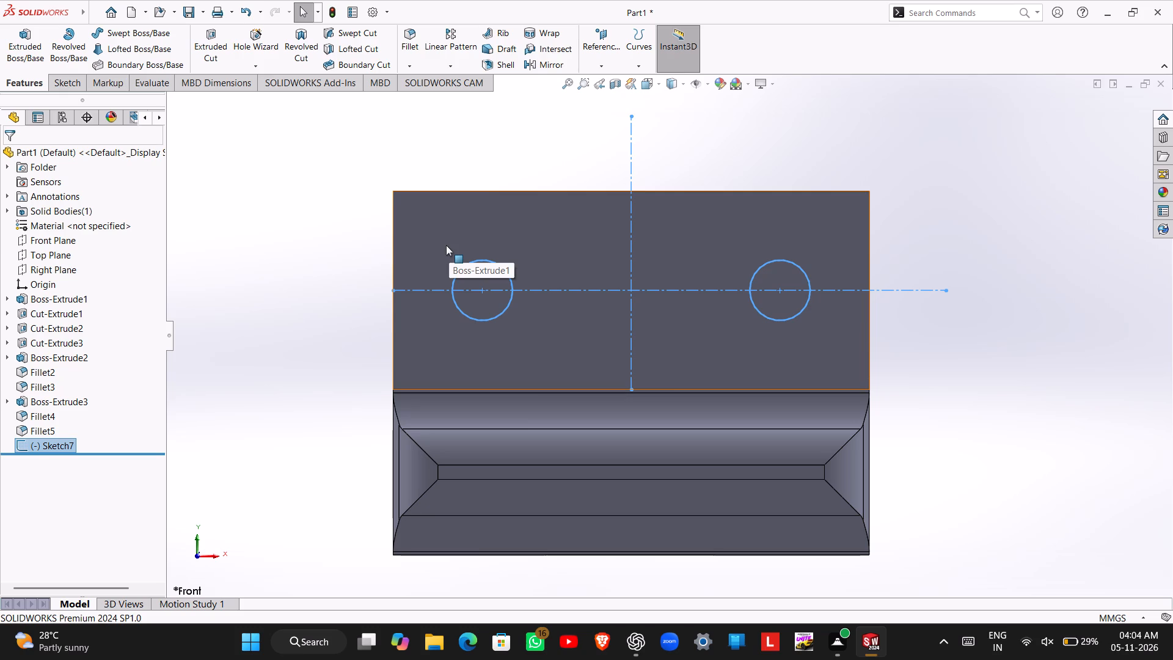
Cut-extrude the two circles into the step's upright face with a Blind depth of 15 mm.
middle_click_drag(446, 245, 365, 243)
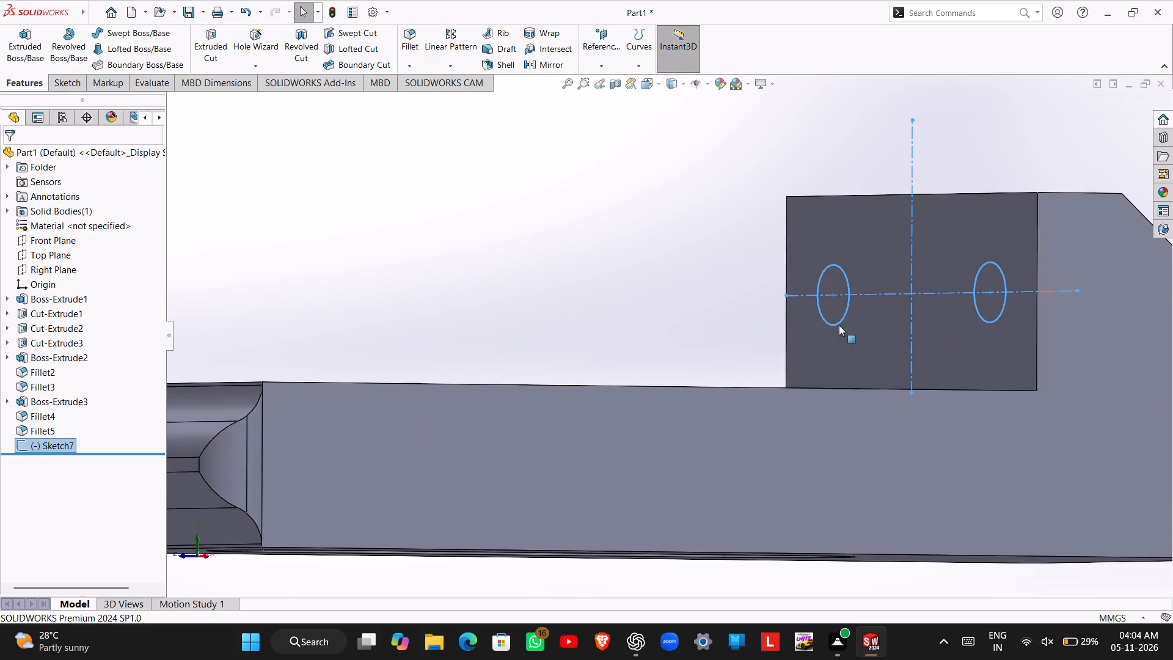
scroll(1063, 344, "up", 2)
middle_click_drag(1037, 328, 1004, 328)
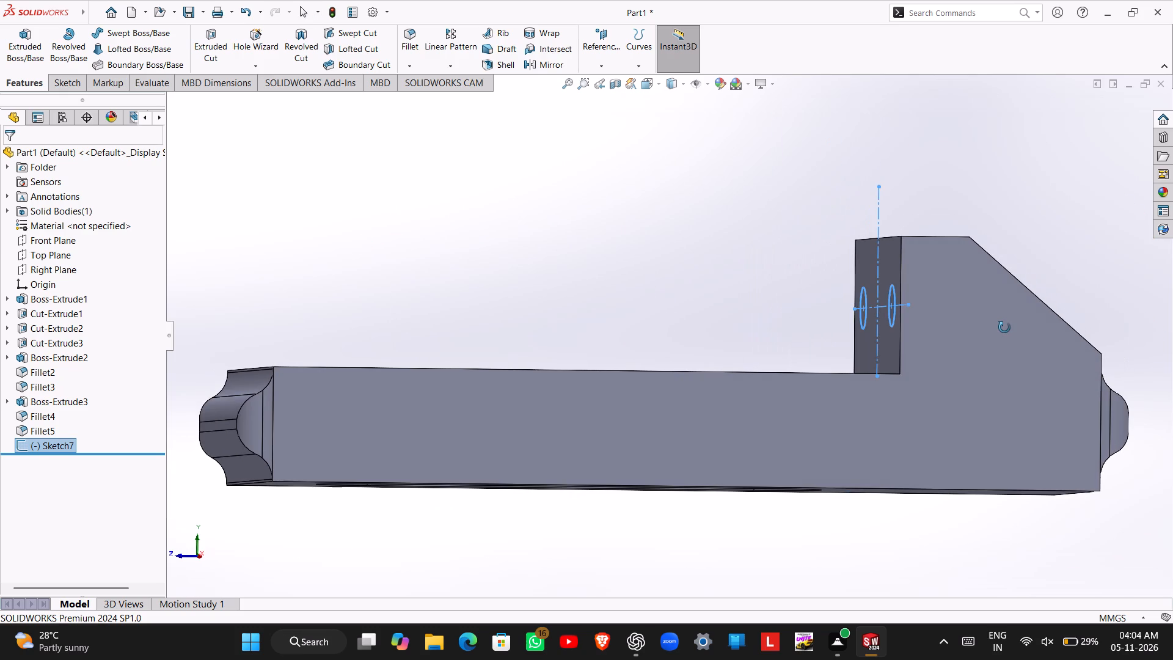
middle_click_drag(1004, 328, 1003, 337)
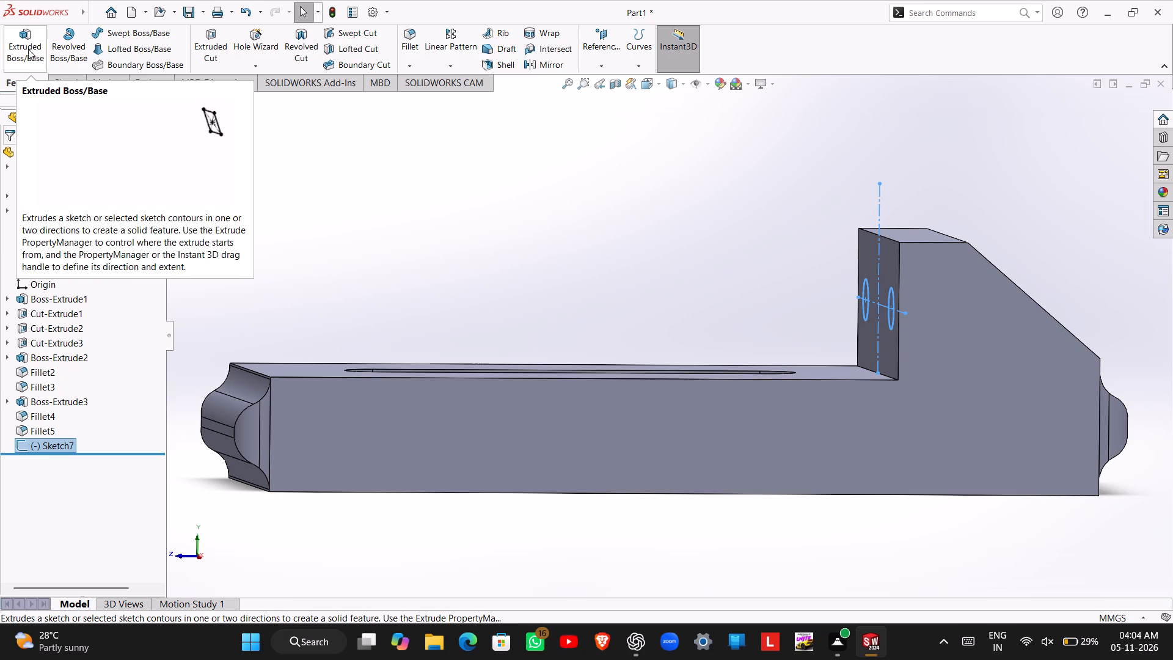
left_click(213, 42)
middle_click_drag(701, 243, 780, 248)
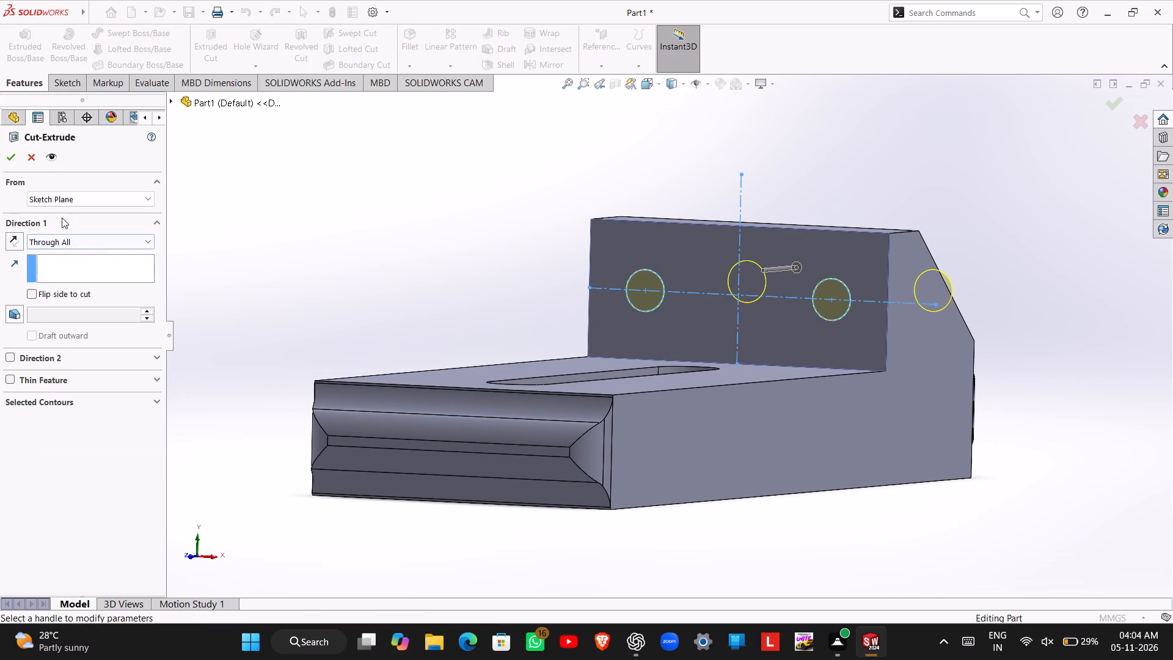
left_click(73, 239)
left_click(92, 257)
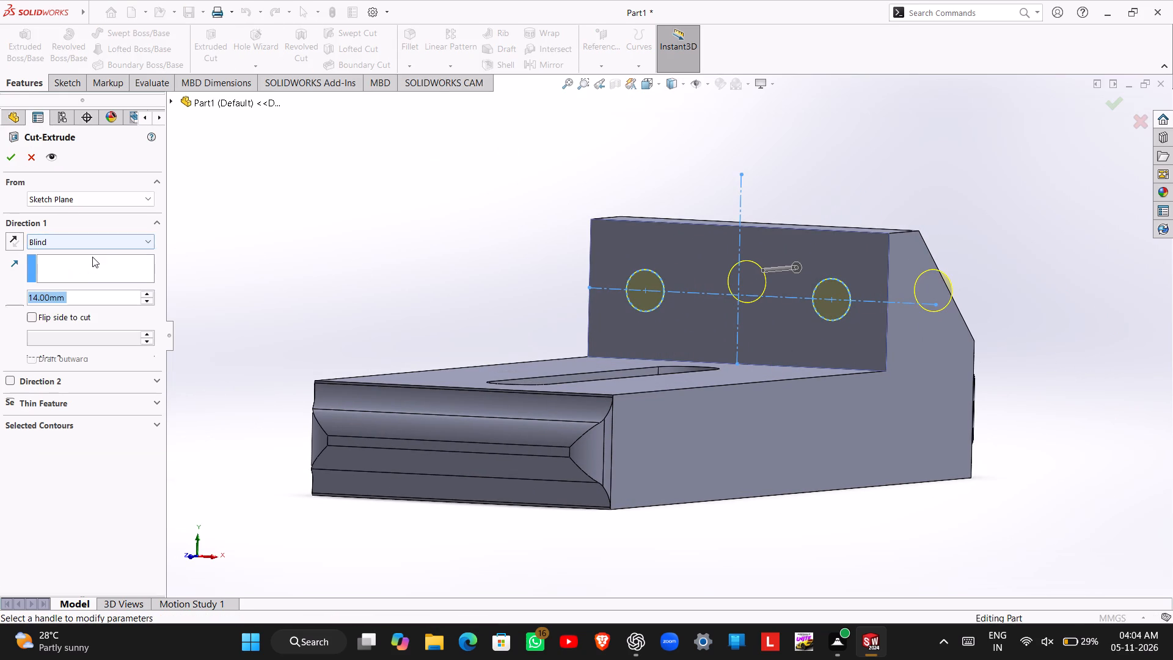
double_click(79, 292)
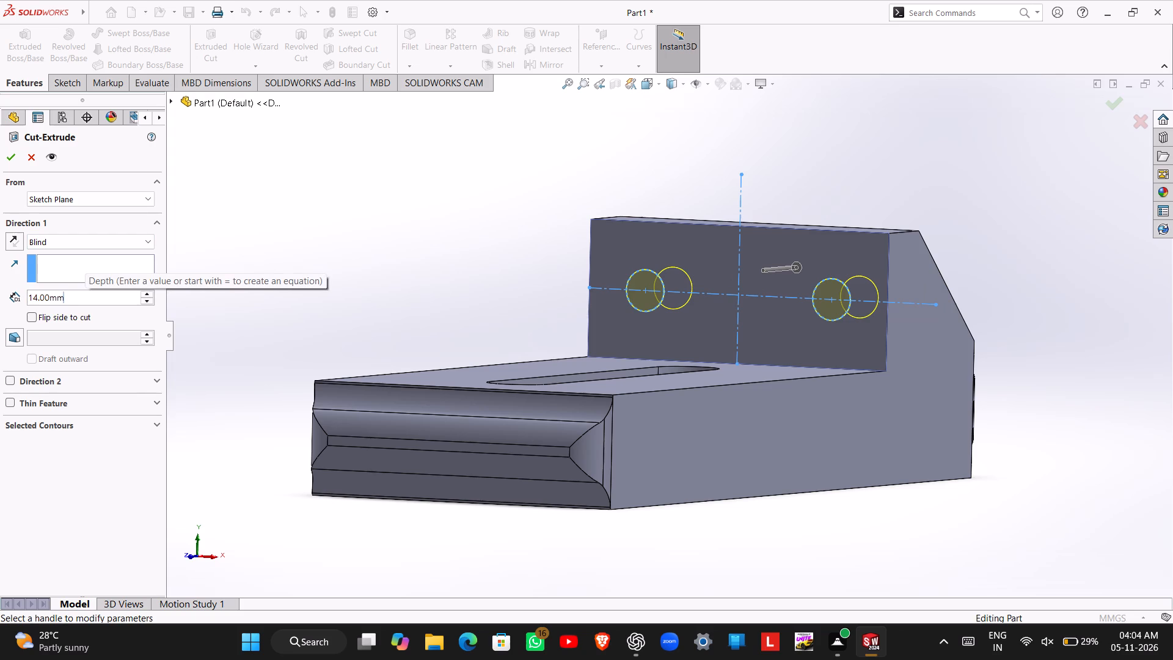
type("15")
key("Return")
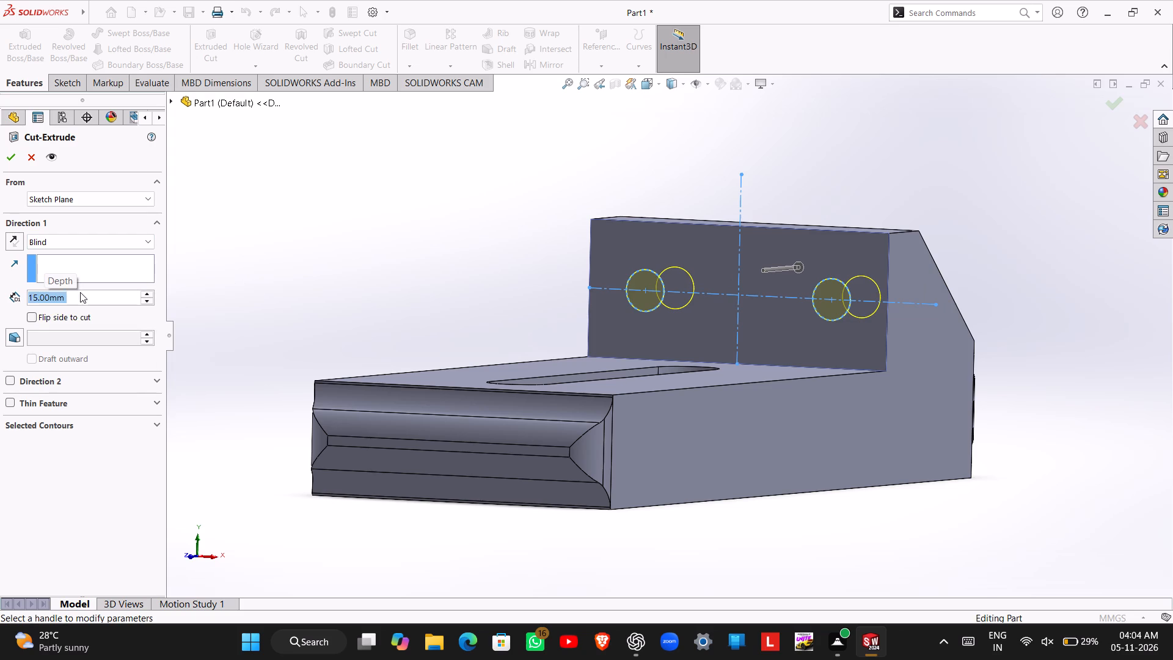
middle_click_drag(588, 310, 509, 296)
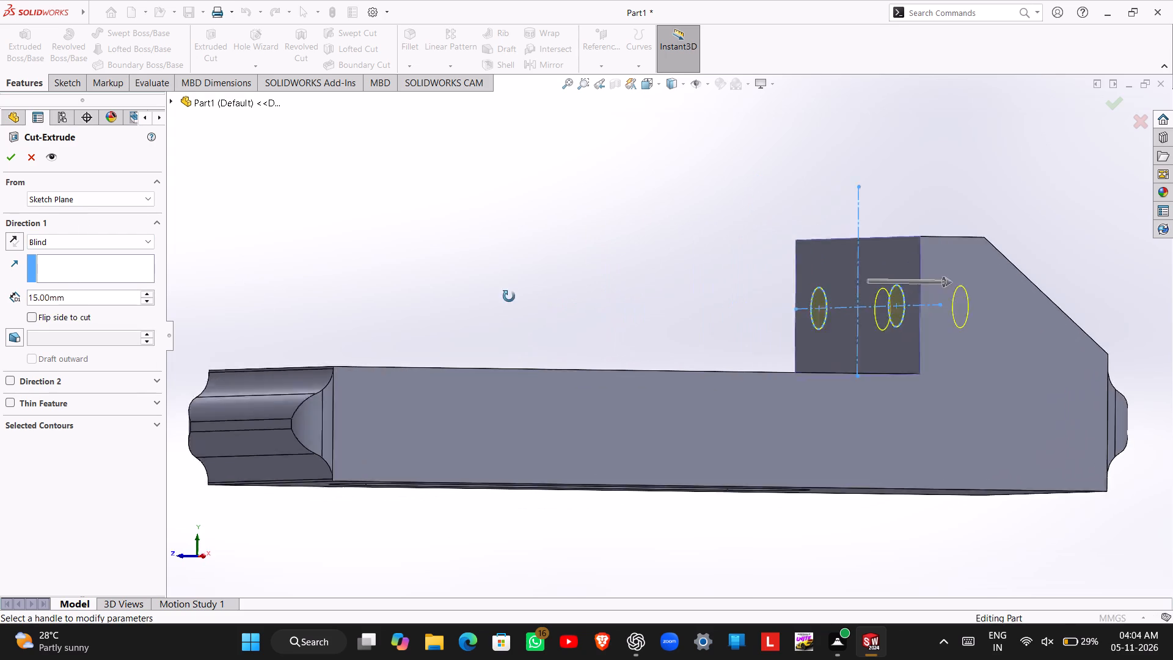
middle_click_drag(509, 296, 491, 300)
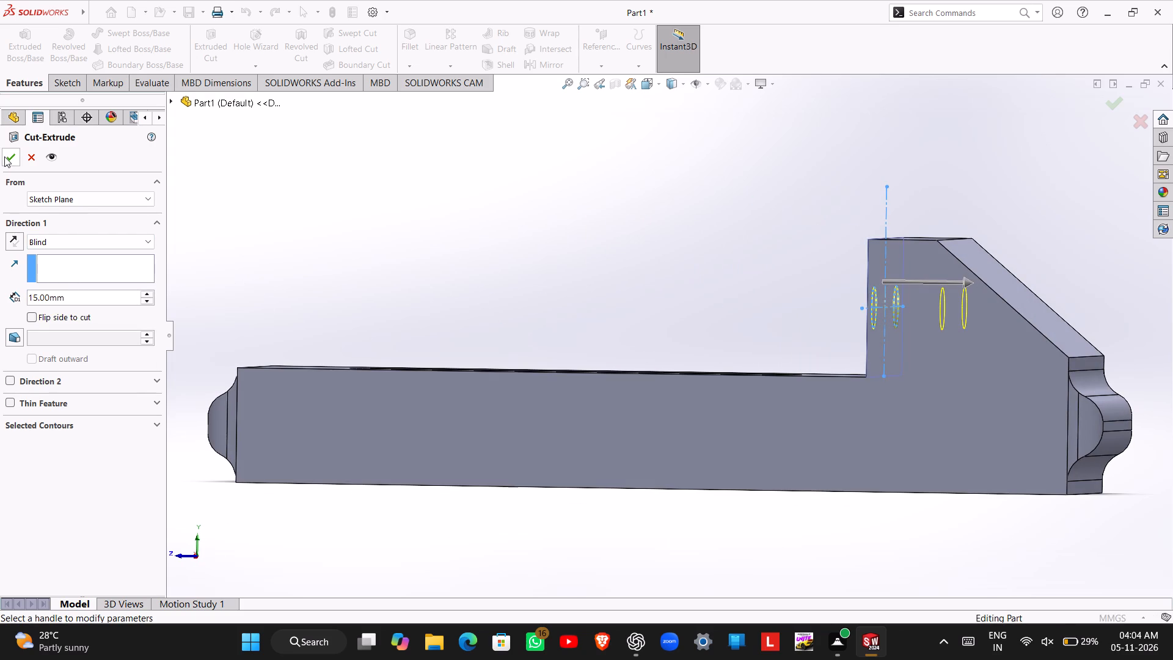
left_click(4, 156)
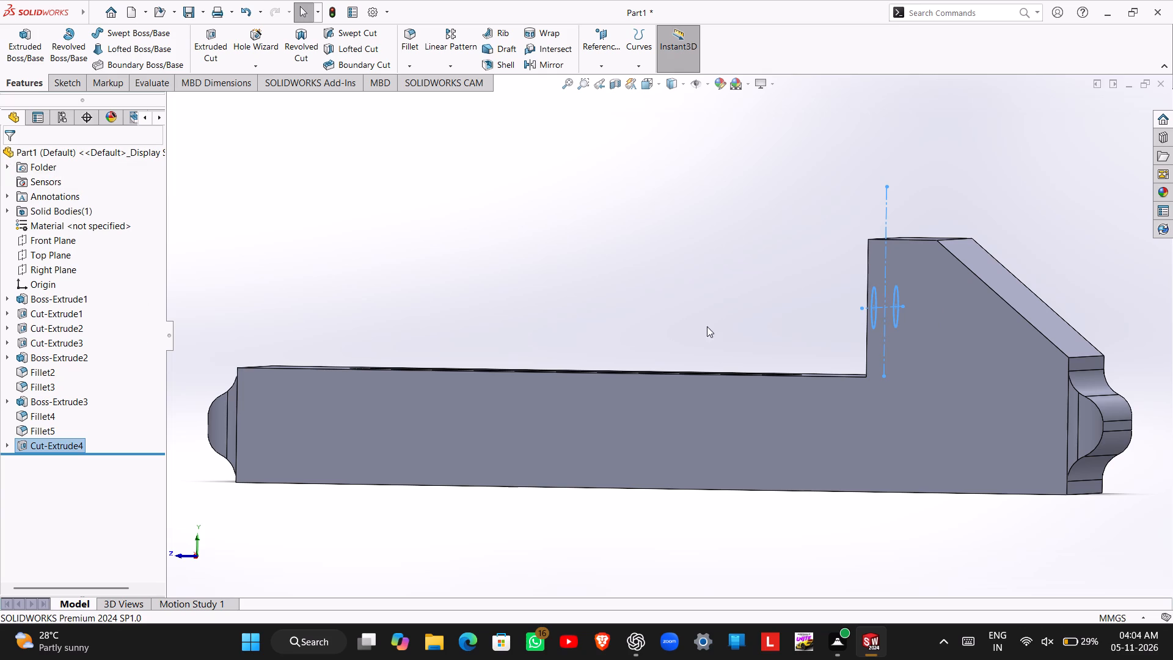
Open a new sketch on the sloped face at the back of the step.
middle_click_drag(652, 284, 716, 284)
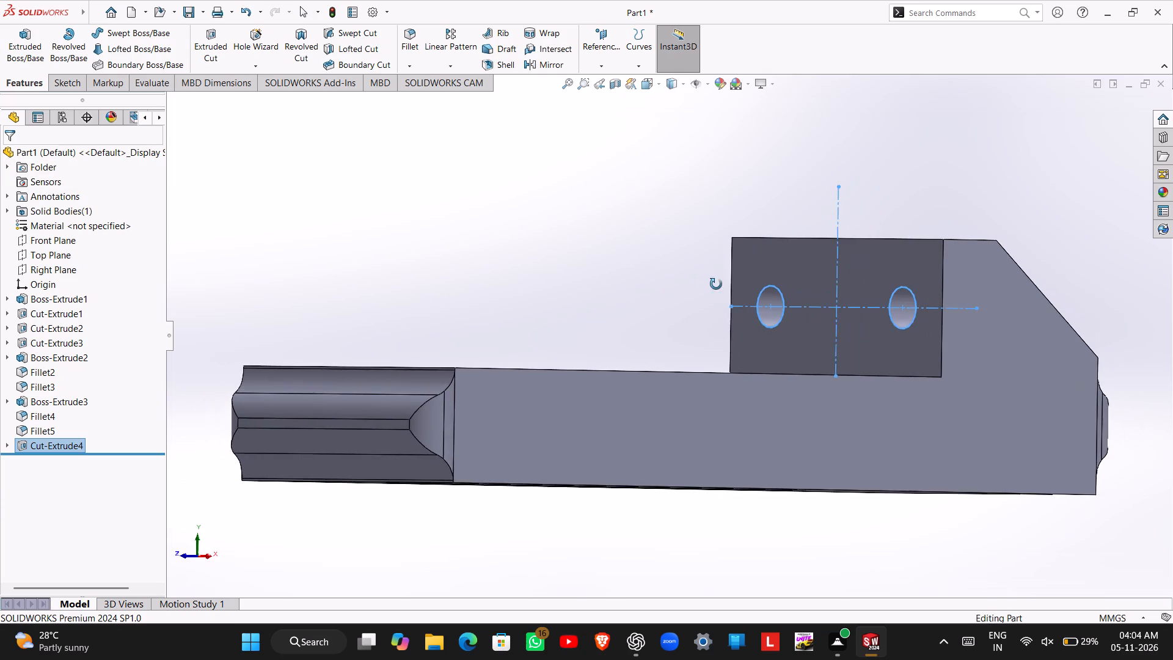
middle_click_drag(716, 284, 740, 287)
left_click(376, 231)
middle_click_drag(675, 286, 511, 279)
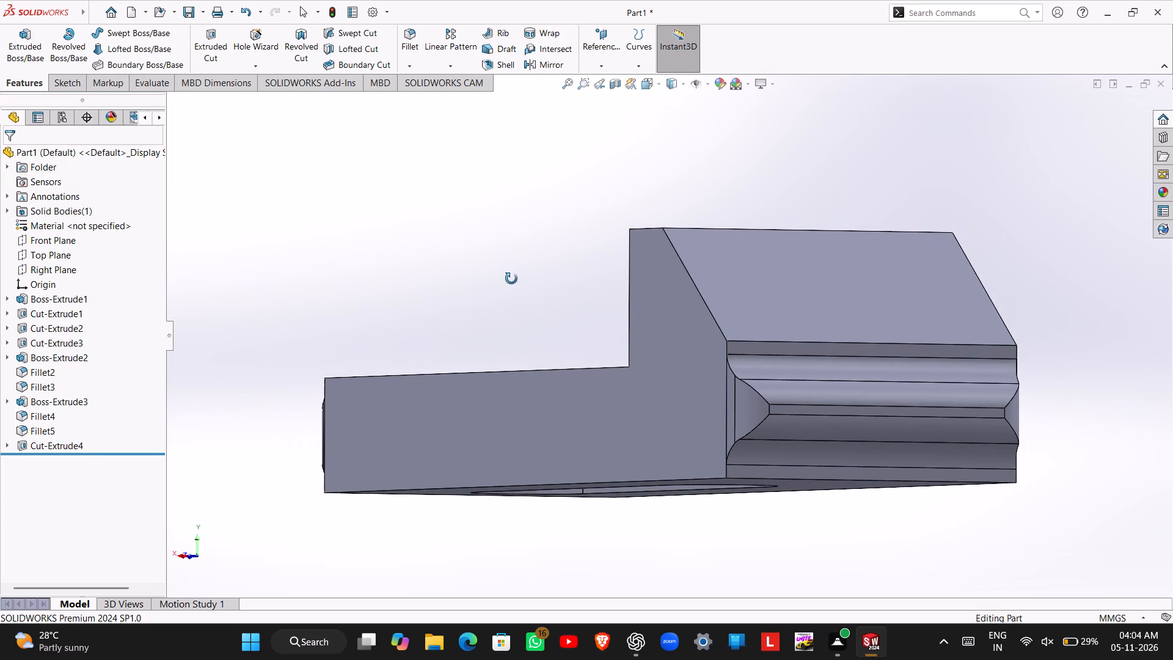
middle_click_drag(511, 279, 479, 274)
left_click(592, 280)
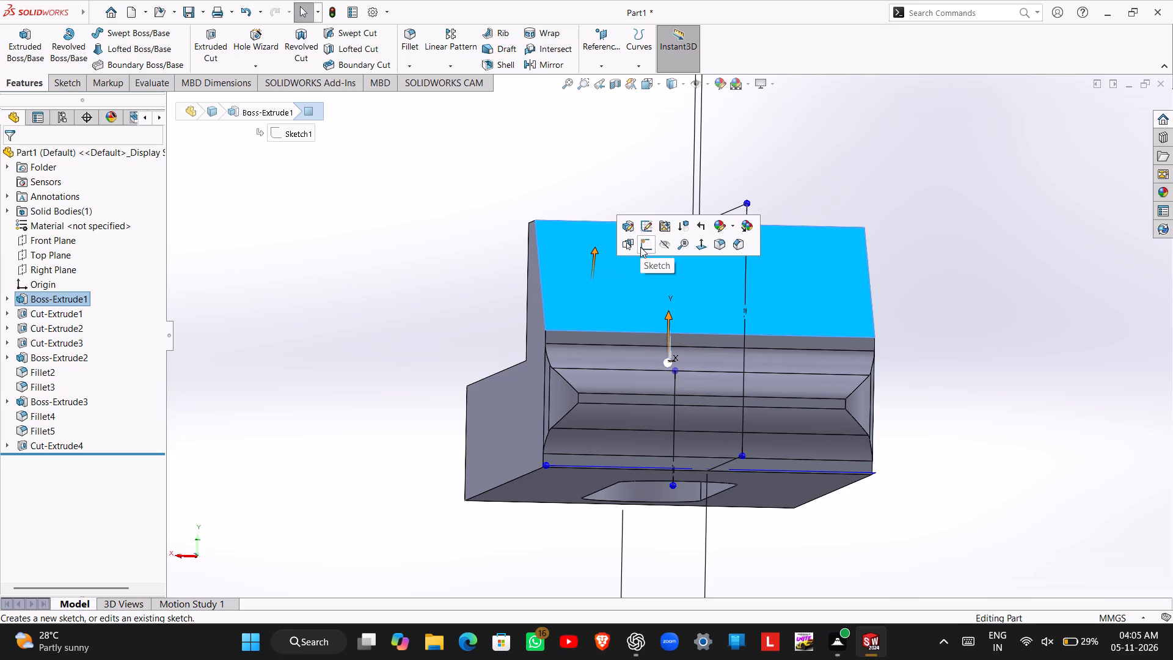
left_click(640, 247)
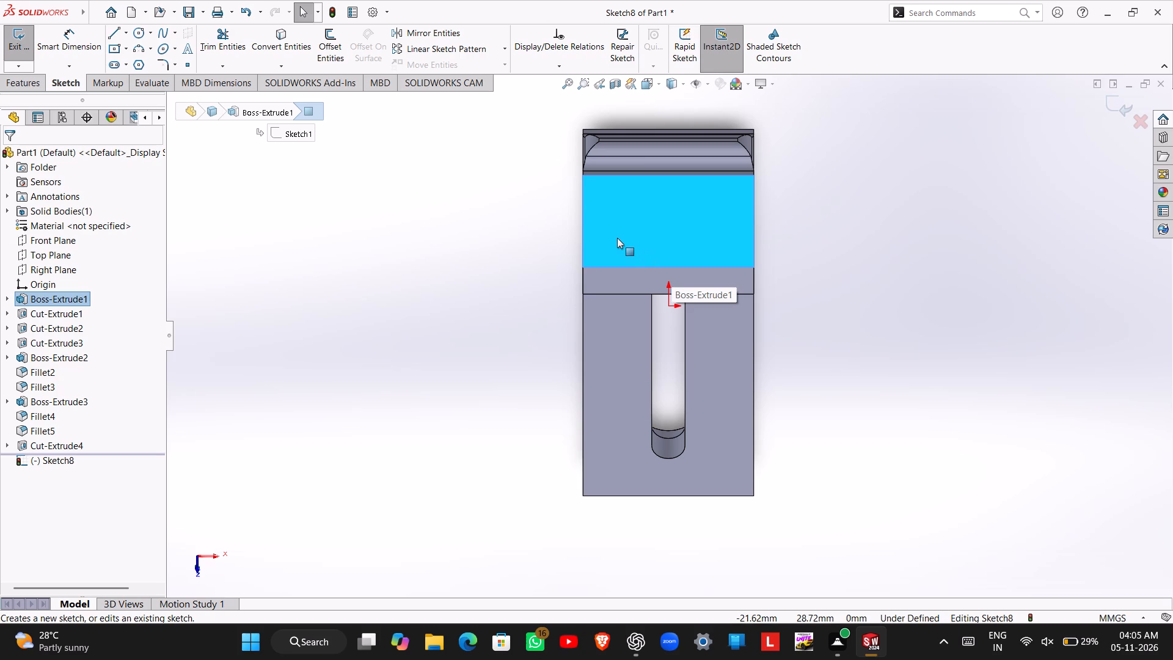
Draw a vertical centerline about 46.7 mm long from the midpoint of the sloped face's upper edge toward the end boss.
left_click(139, 34)
key("Escape")
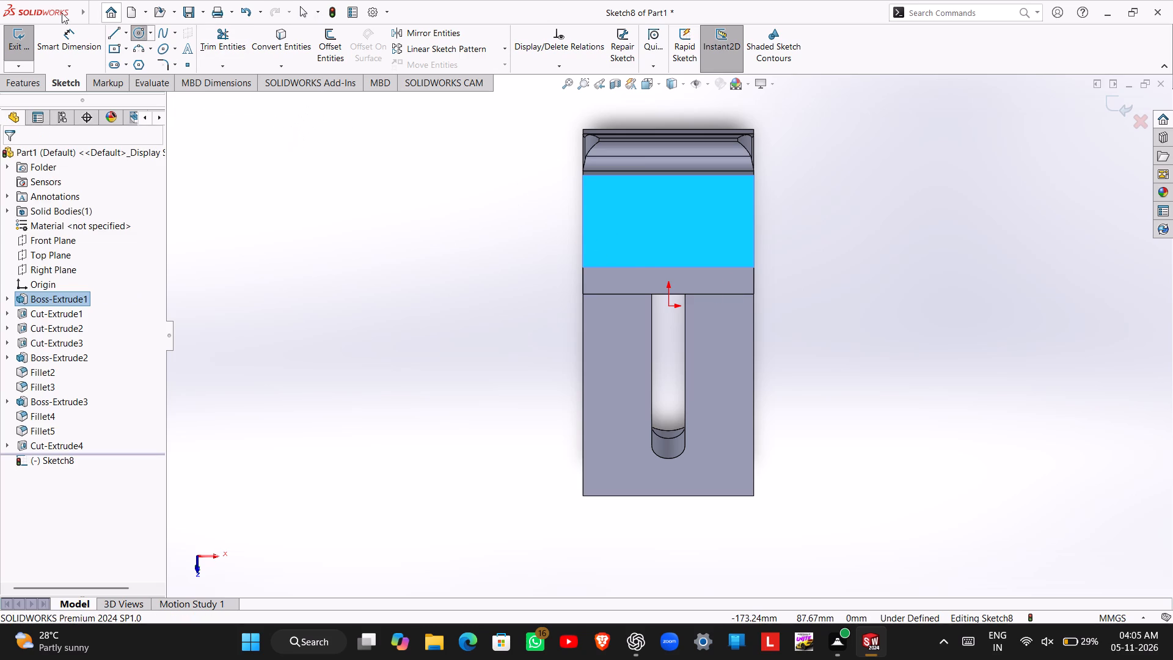
left_click(125, 31)
left_click(134, 64)
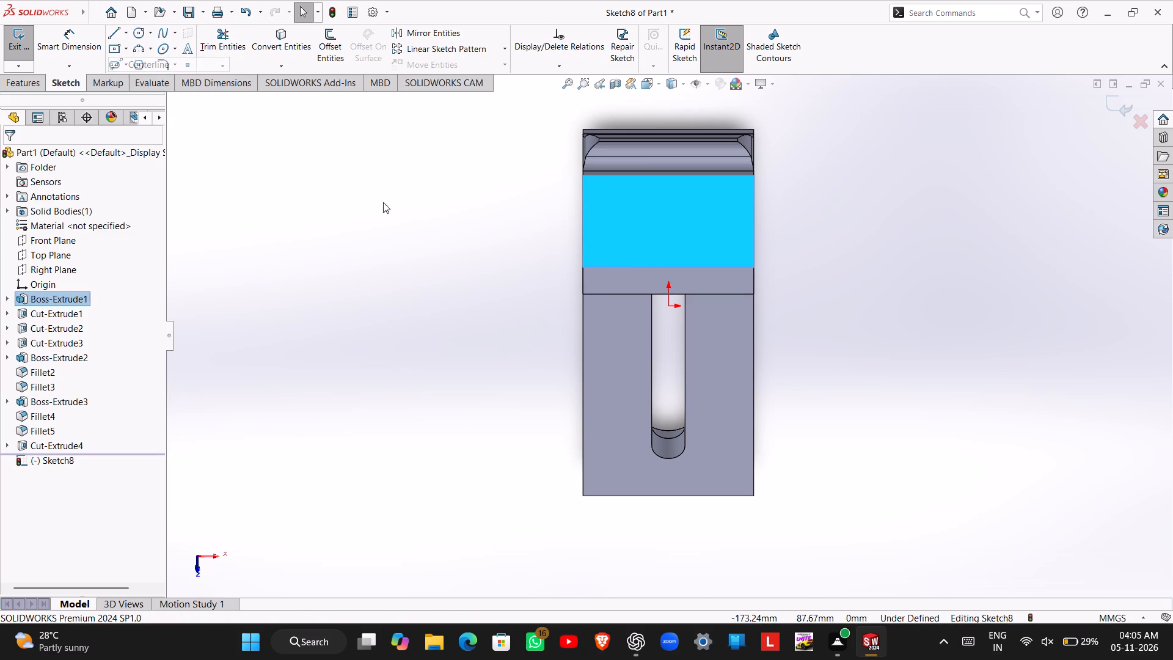
left_click(667, 266)
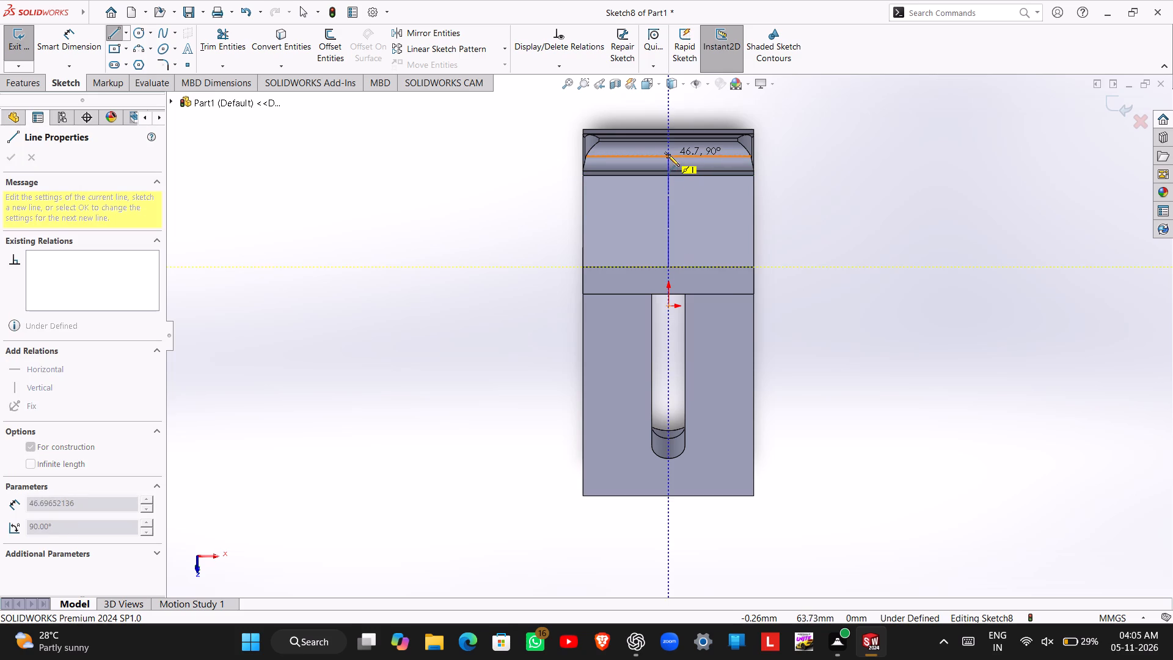
left_click(668, 155)
key("Escape")
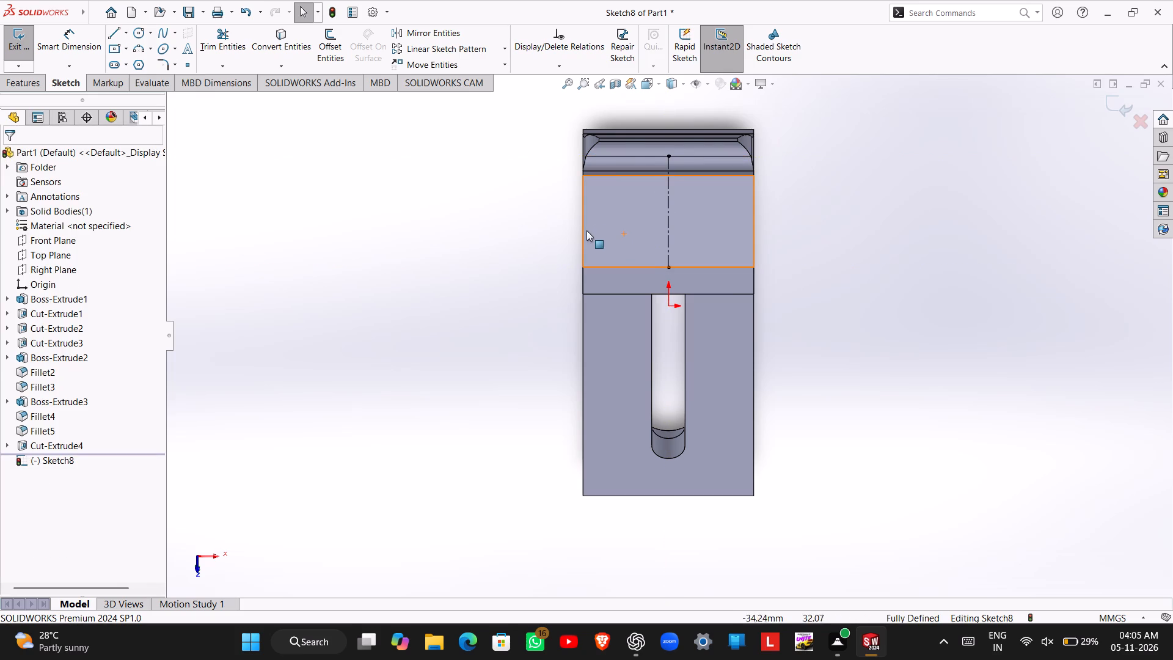
Draw a 72 mm horizontal centerline across the sloped face between the midpoints of its two side edges.
middle_click_drag(586, 267, 615, 252)
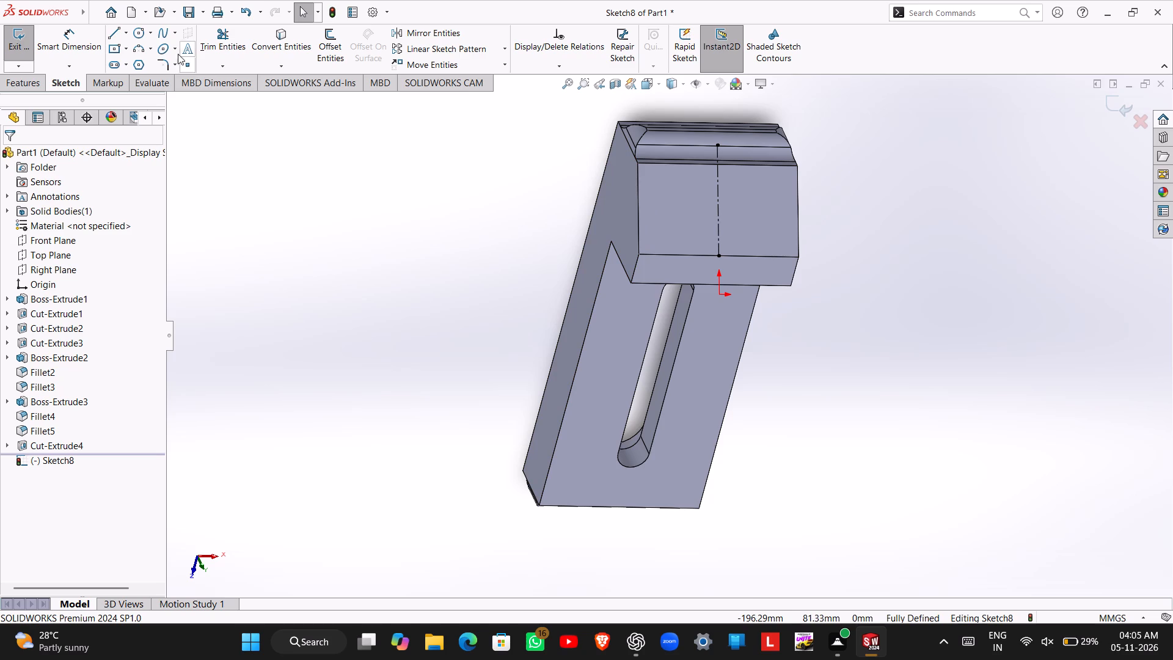
left_click(123, 33)
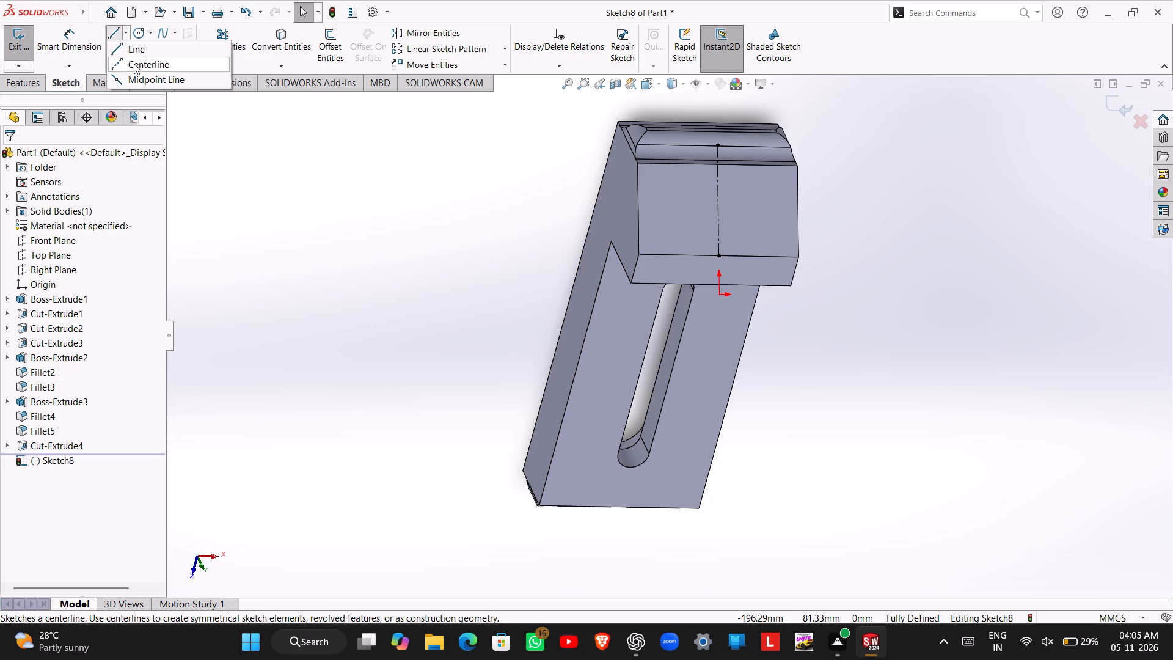
left_click(134, 64)
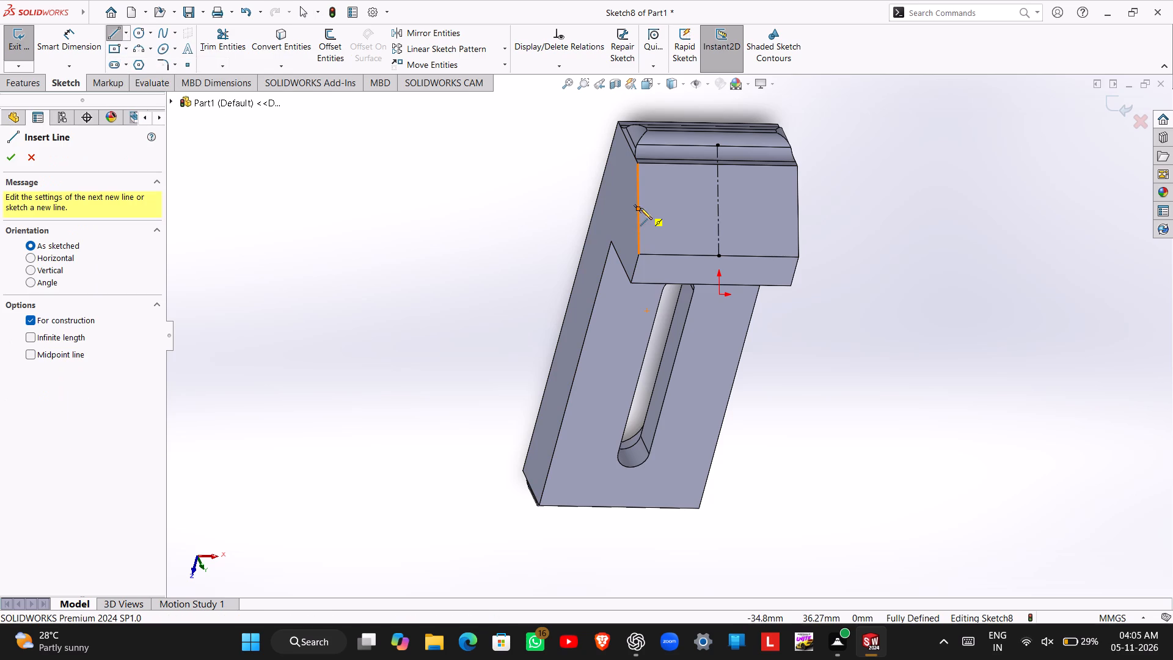
left_click(640, 208)
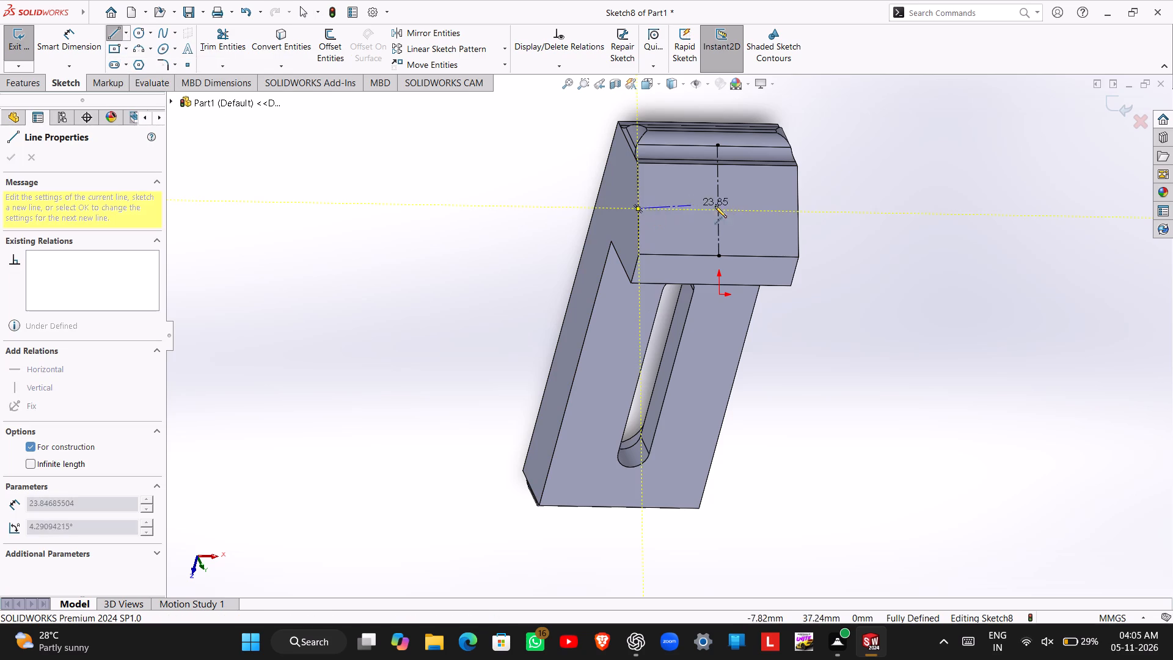
left_click(798, 210)
key("Escape")
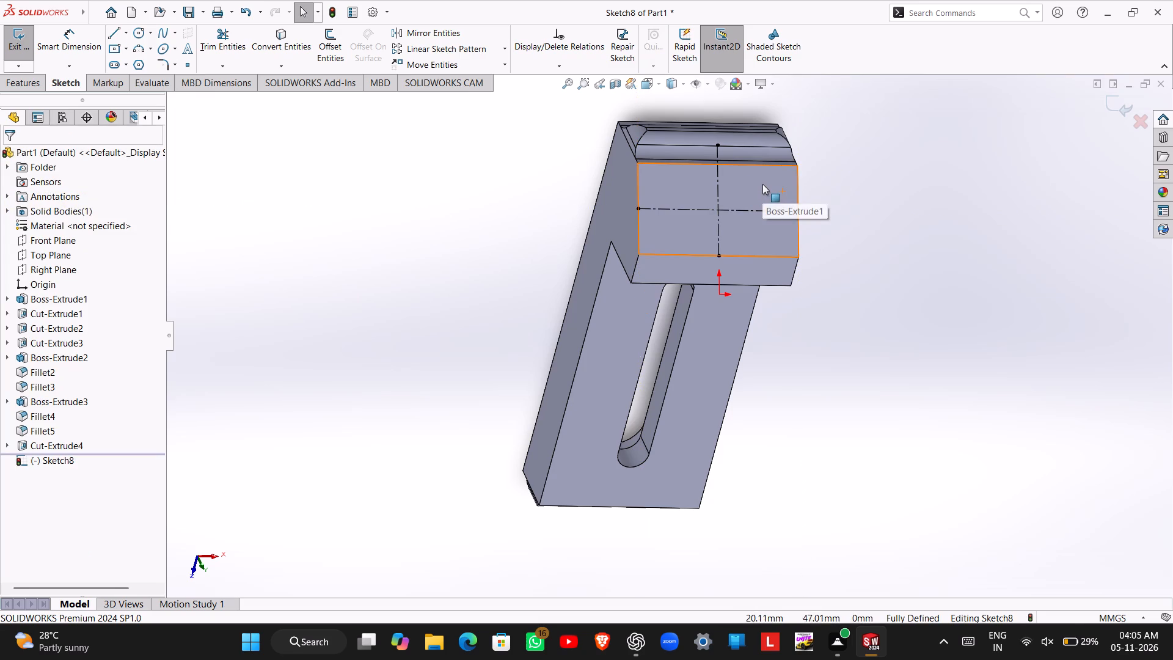
Sketch two circles on the horizontal centerline, about 16 mm either side of the vertical one, with radii about 5.5 and 7.2 mm.
middle_click_drag(762, 184, 749, 177)
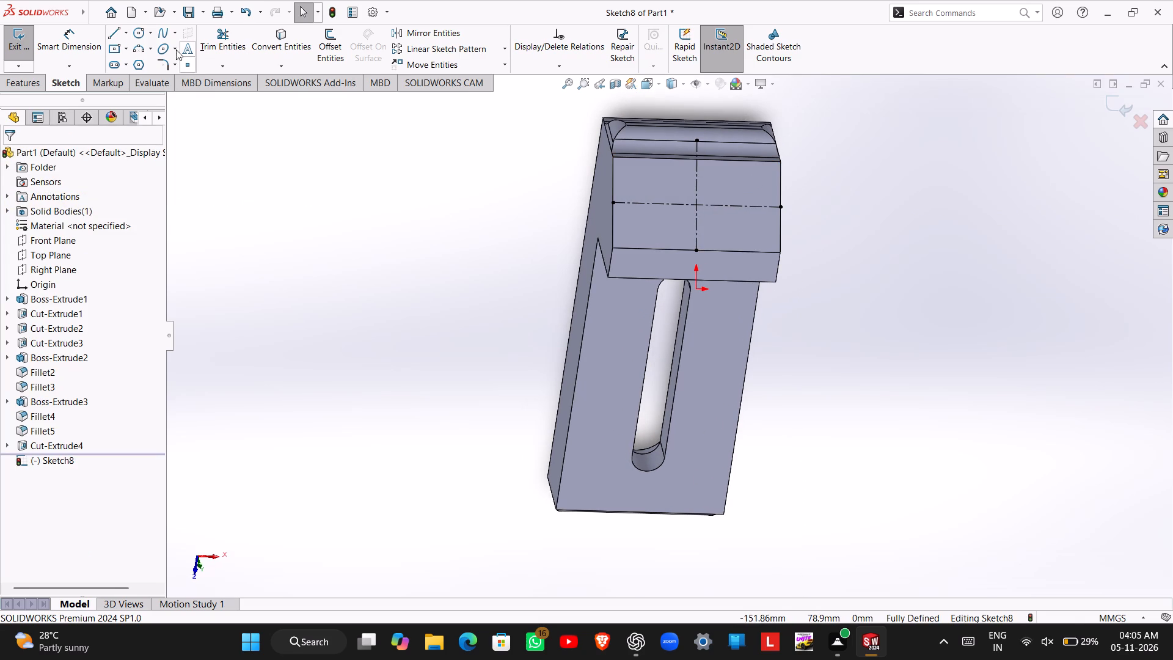
left_click(142, 35)
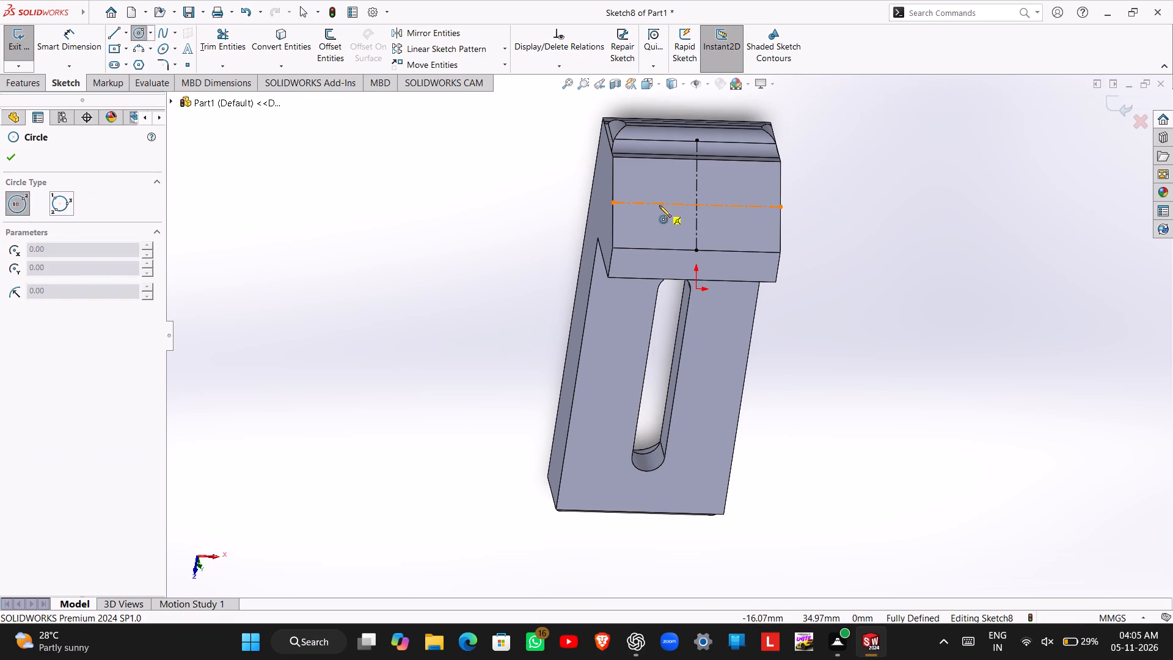
left_click(659, 205)
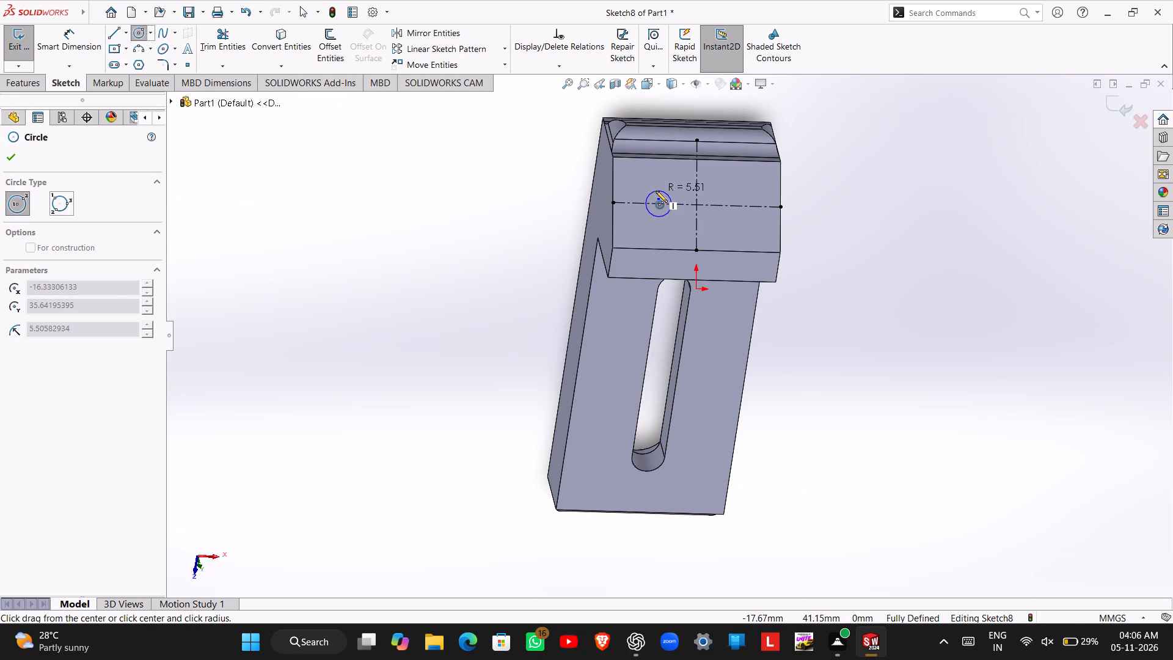
left_click(656, 191)
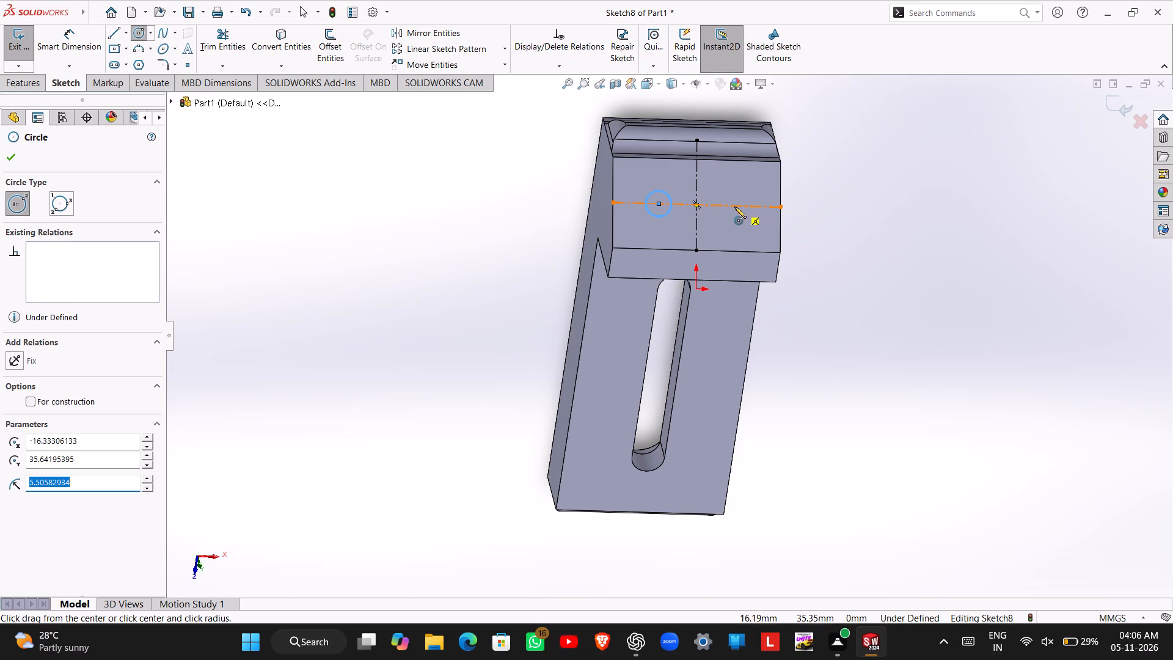
left_click(734, 207)
left_click(730, 189)
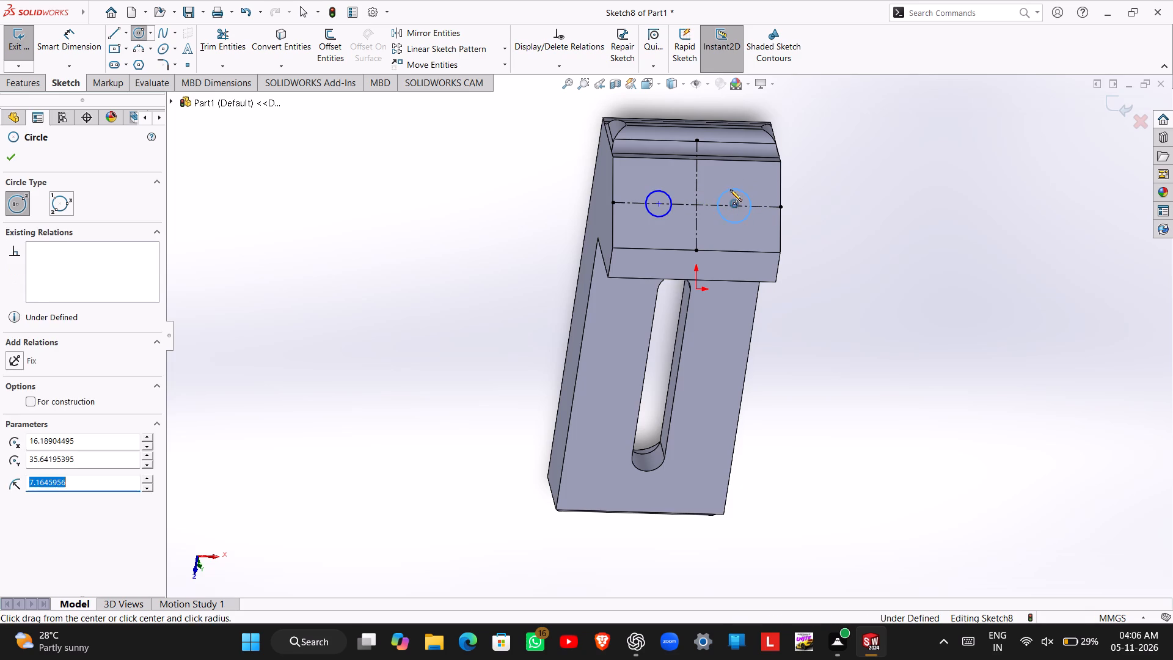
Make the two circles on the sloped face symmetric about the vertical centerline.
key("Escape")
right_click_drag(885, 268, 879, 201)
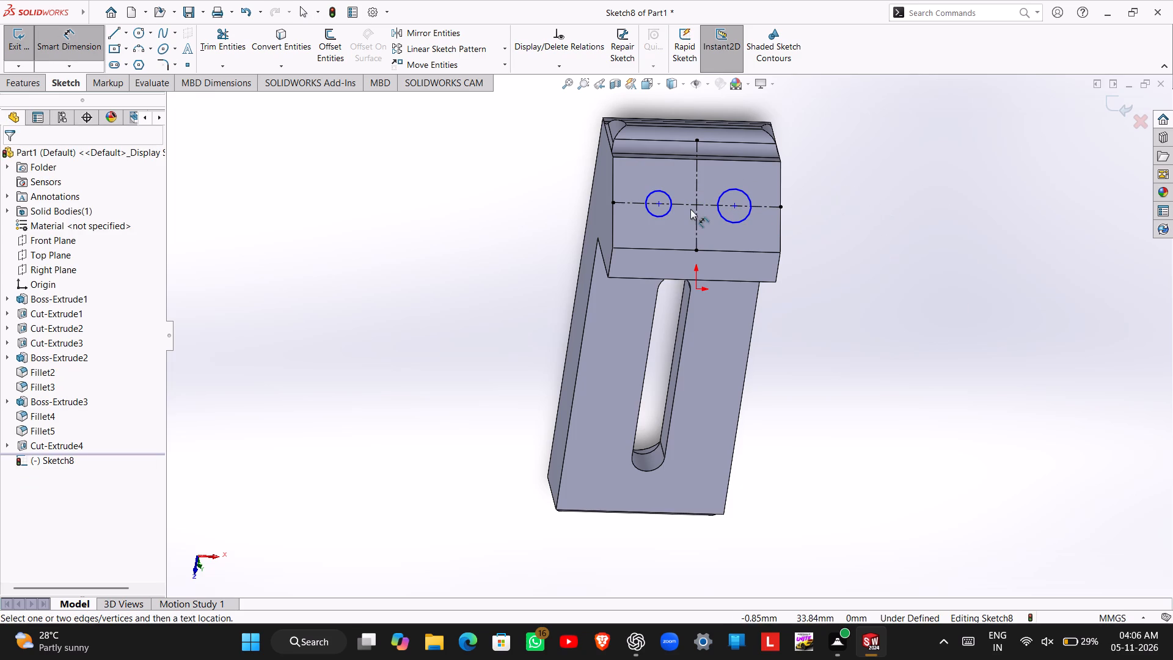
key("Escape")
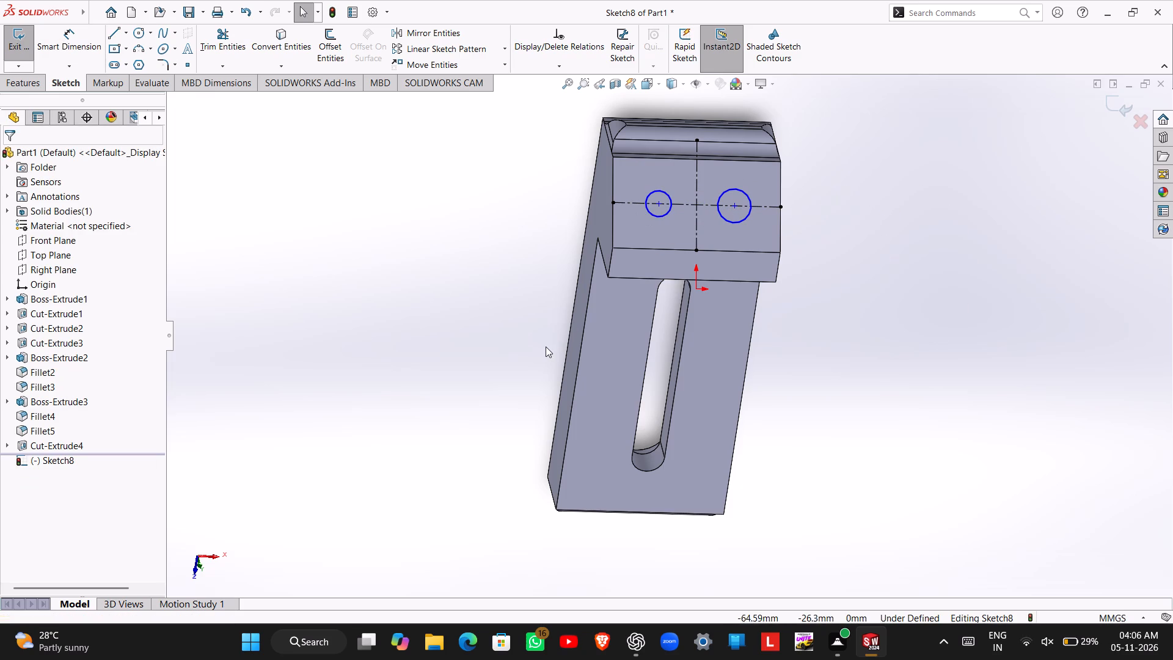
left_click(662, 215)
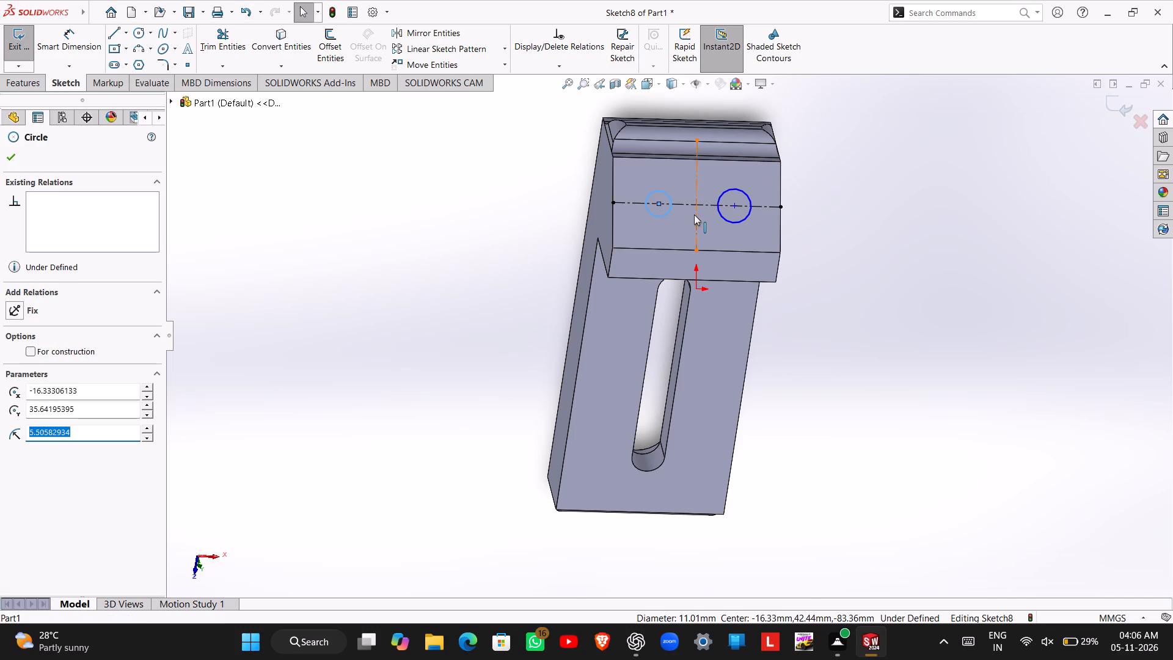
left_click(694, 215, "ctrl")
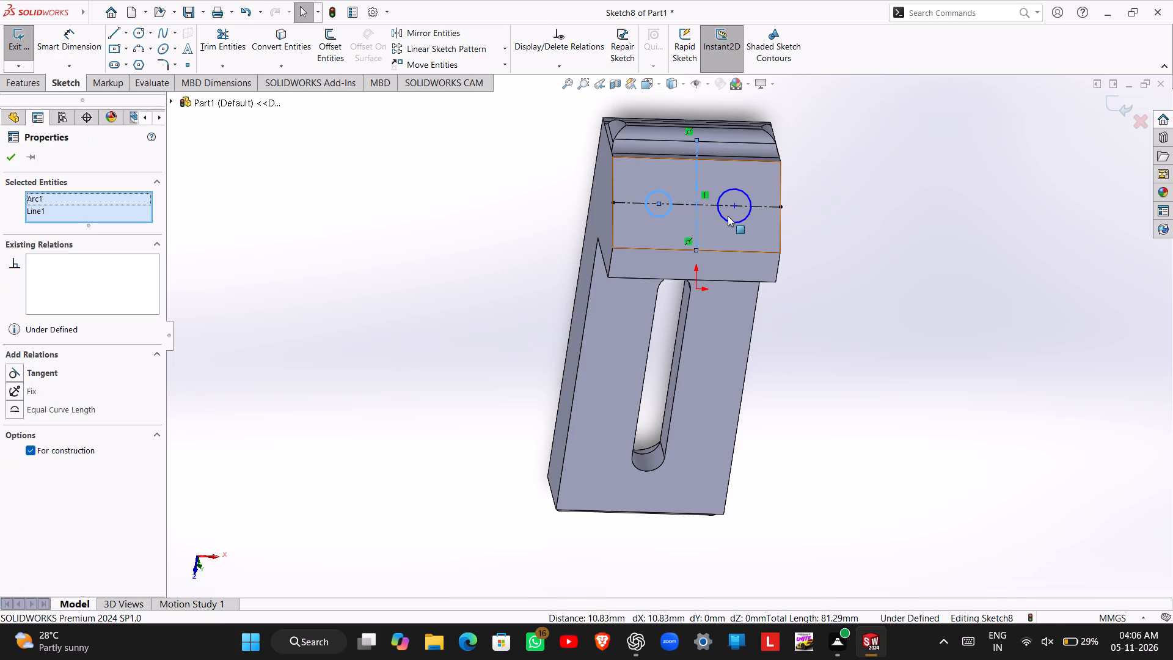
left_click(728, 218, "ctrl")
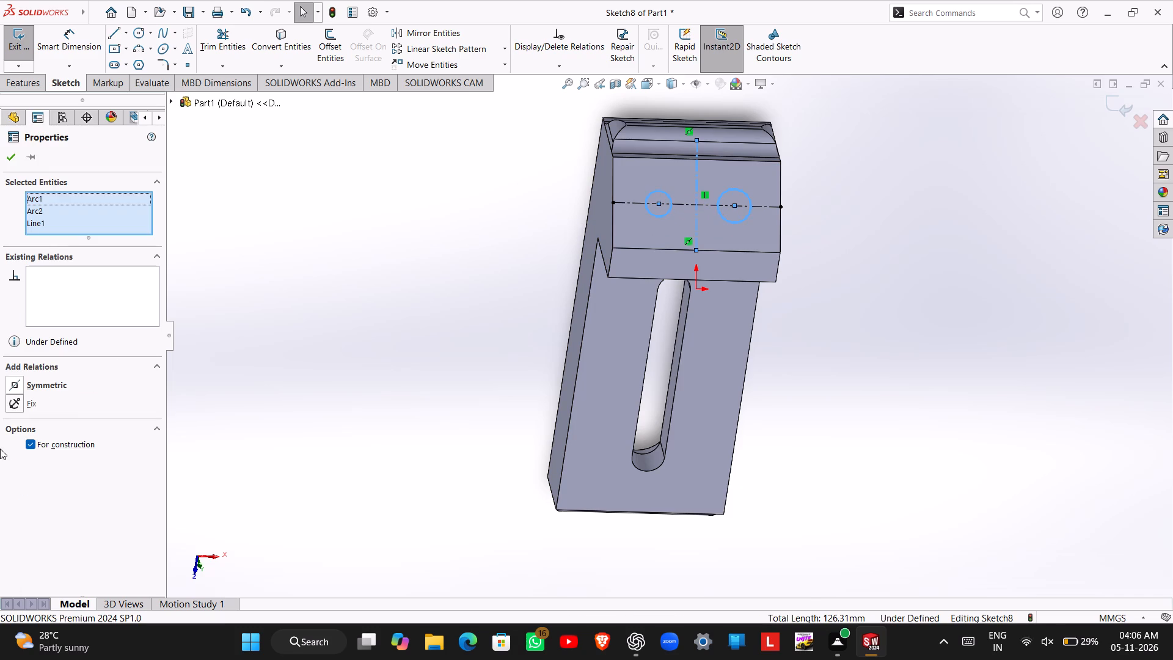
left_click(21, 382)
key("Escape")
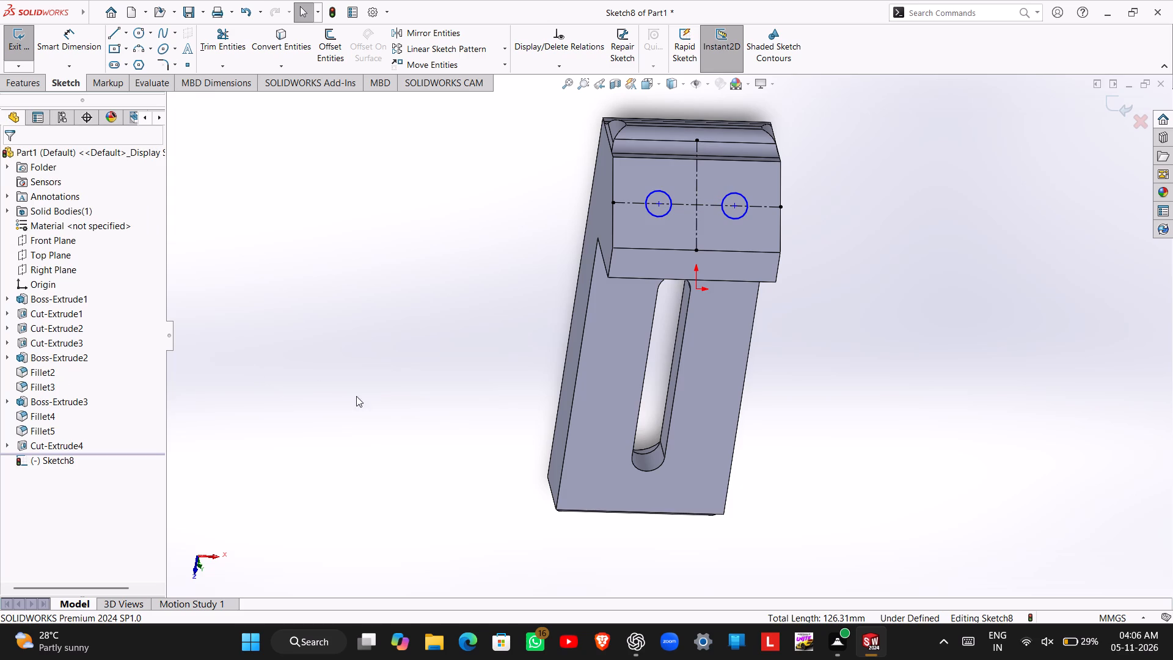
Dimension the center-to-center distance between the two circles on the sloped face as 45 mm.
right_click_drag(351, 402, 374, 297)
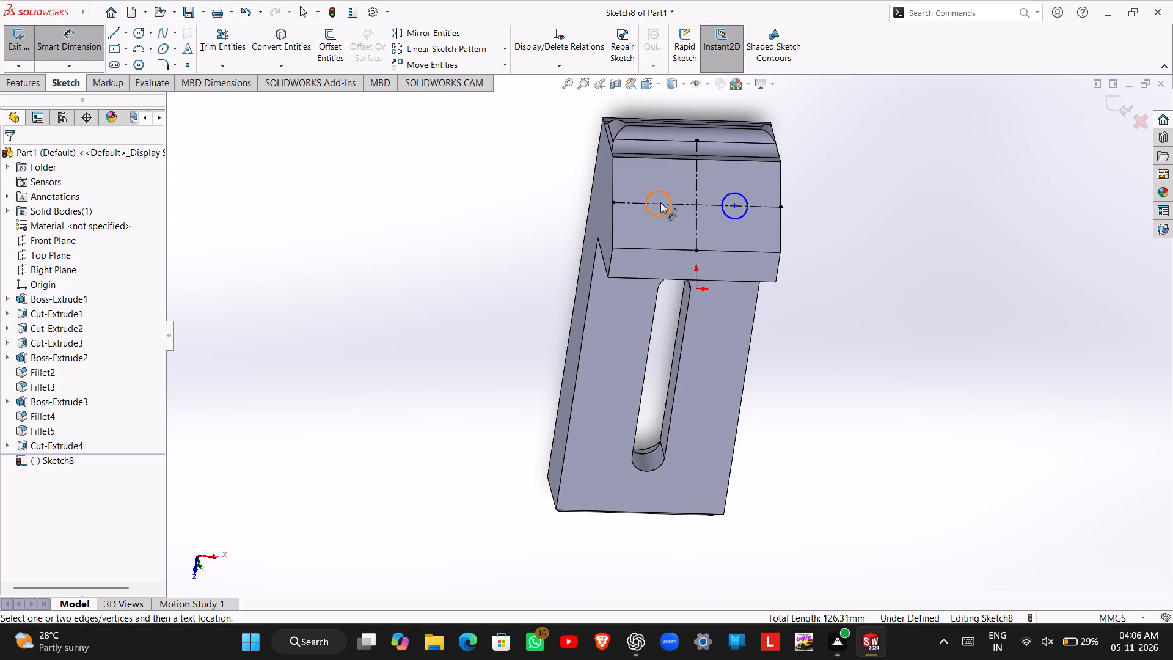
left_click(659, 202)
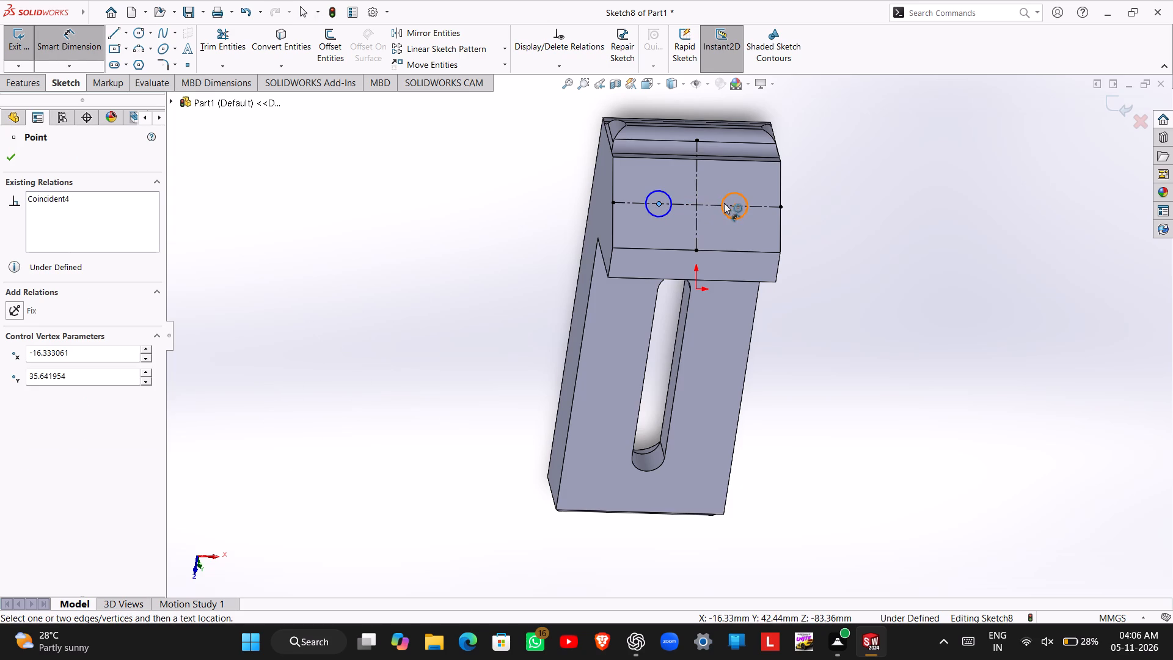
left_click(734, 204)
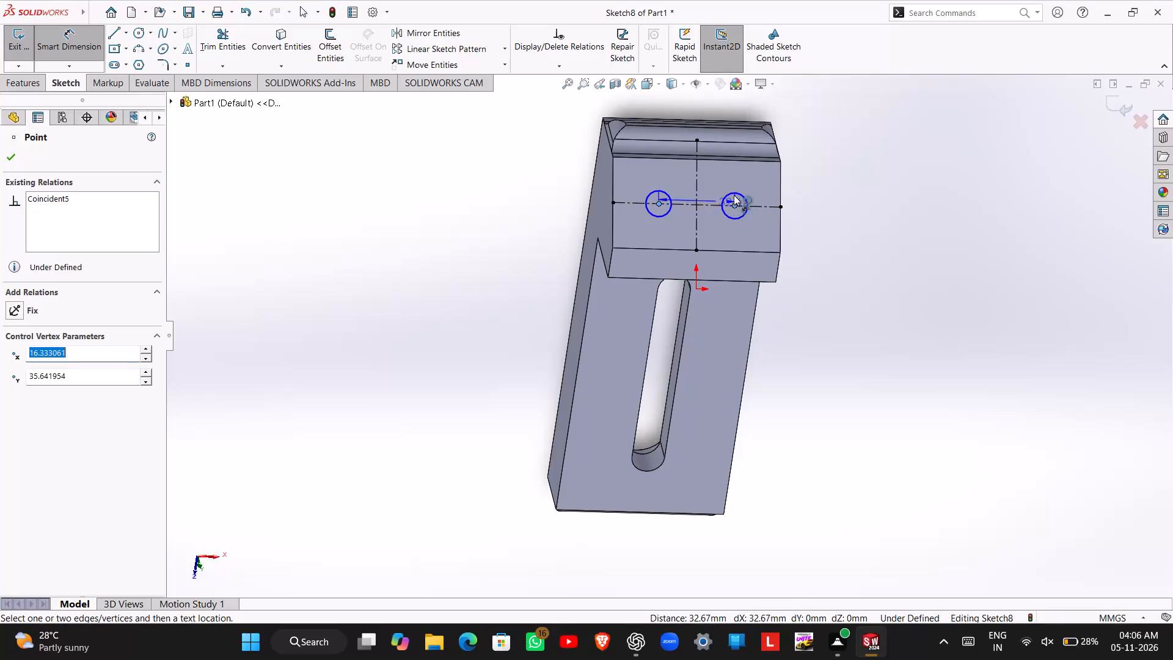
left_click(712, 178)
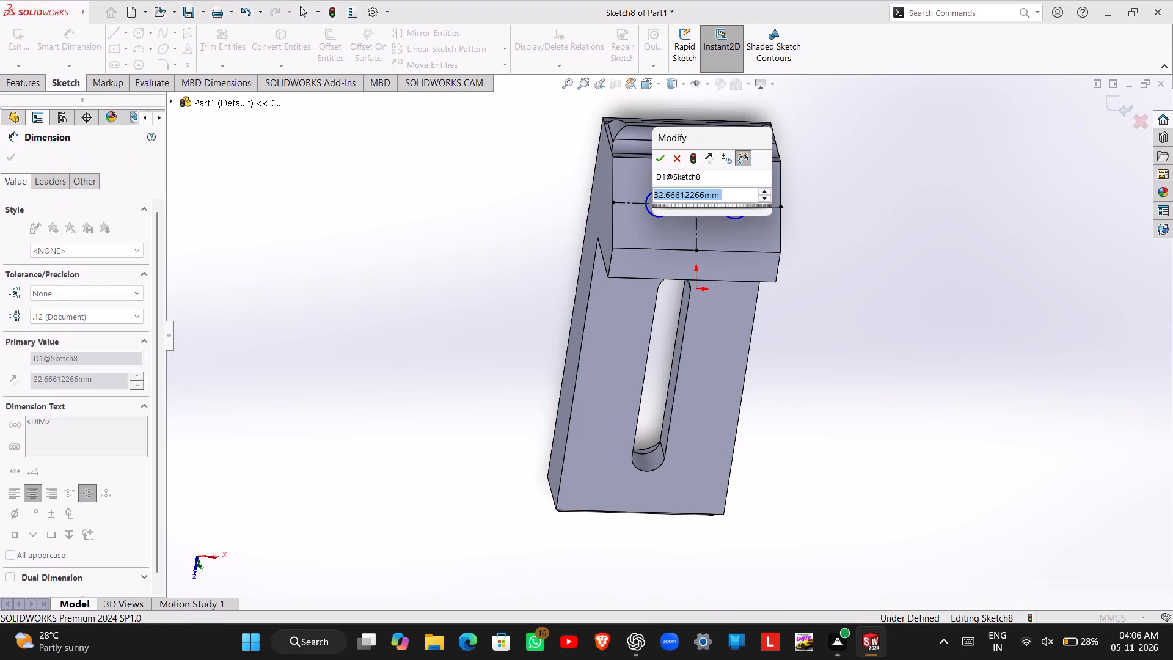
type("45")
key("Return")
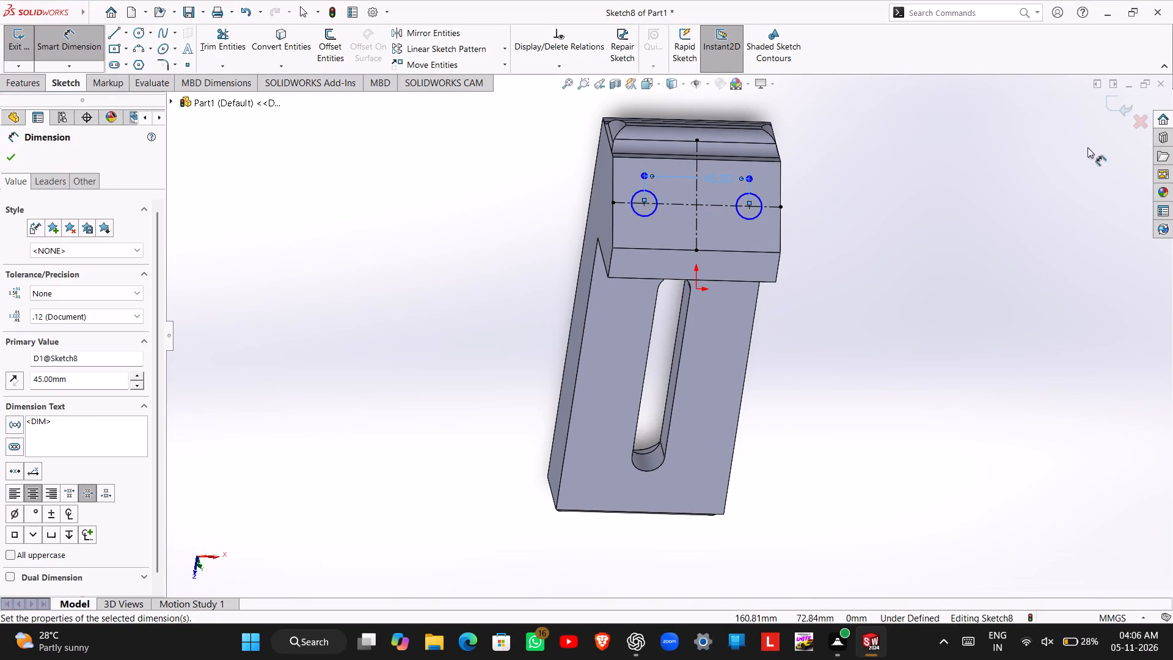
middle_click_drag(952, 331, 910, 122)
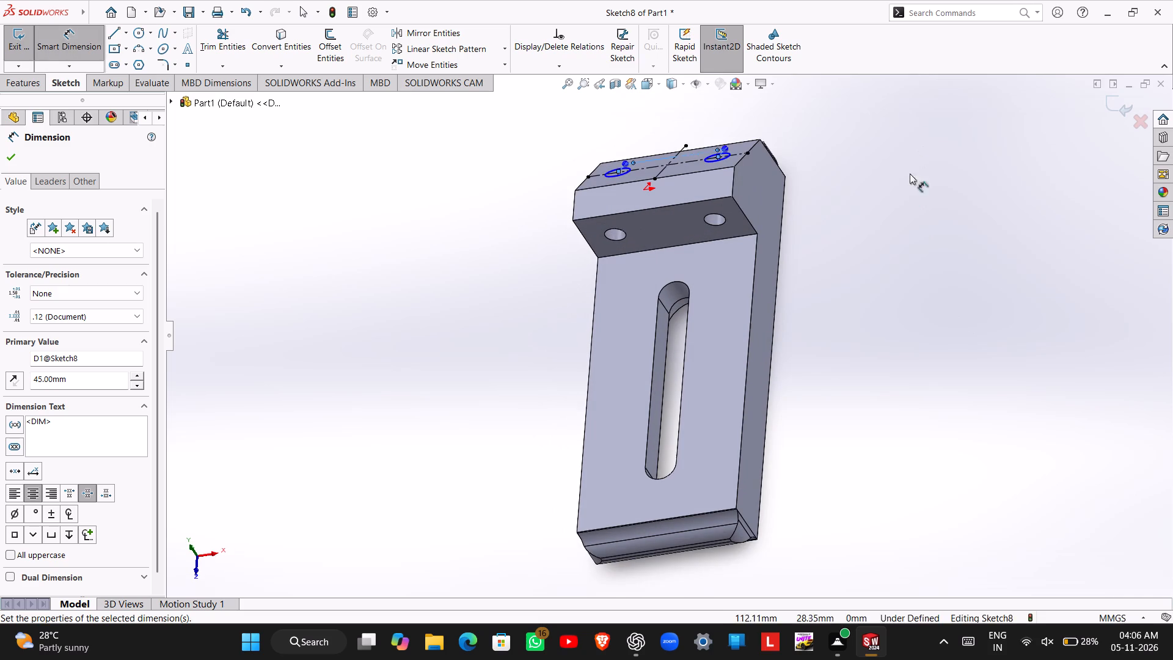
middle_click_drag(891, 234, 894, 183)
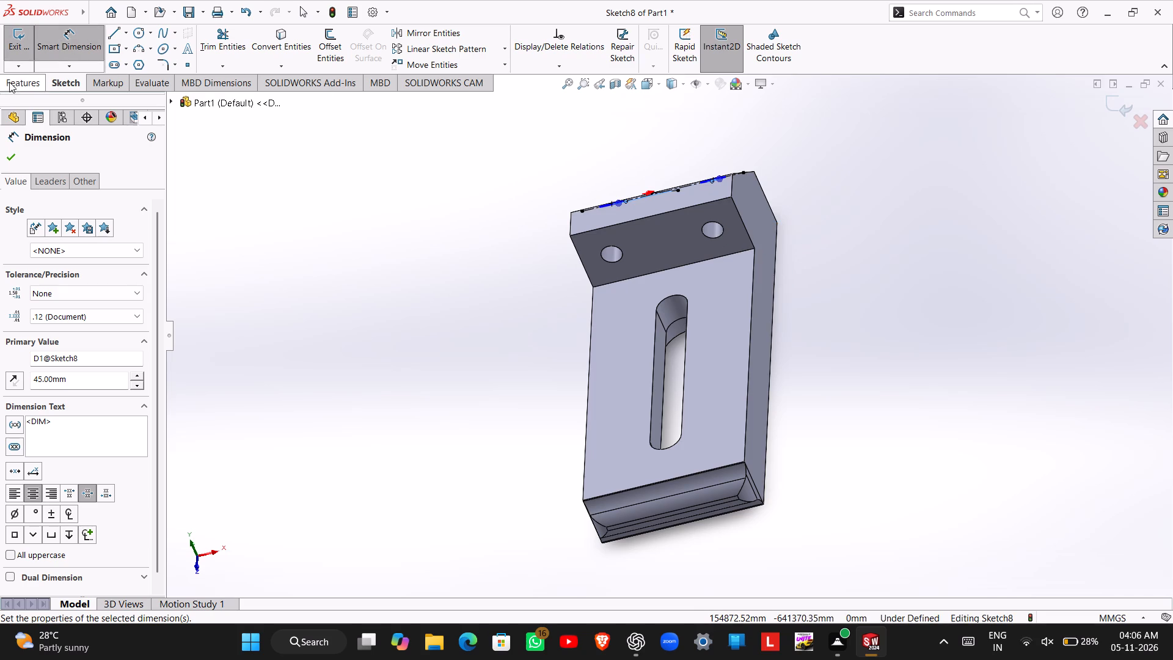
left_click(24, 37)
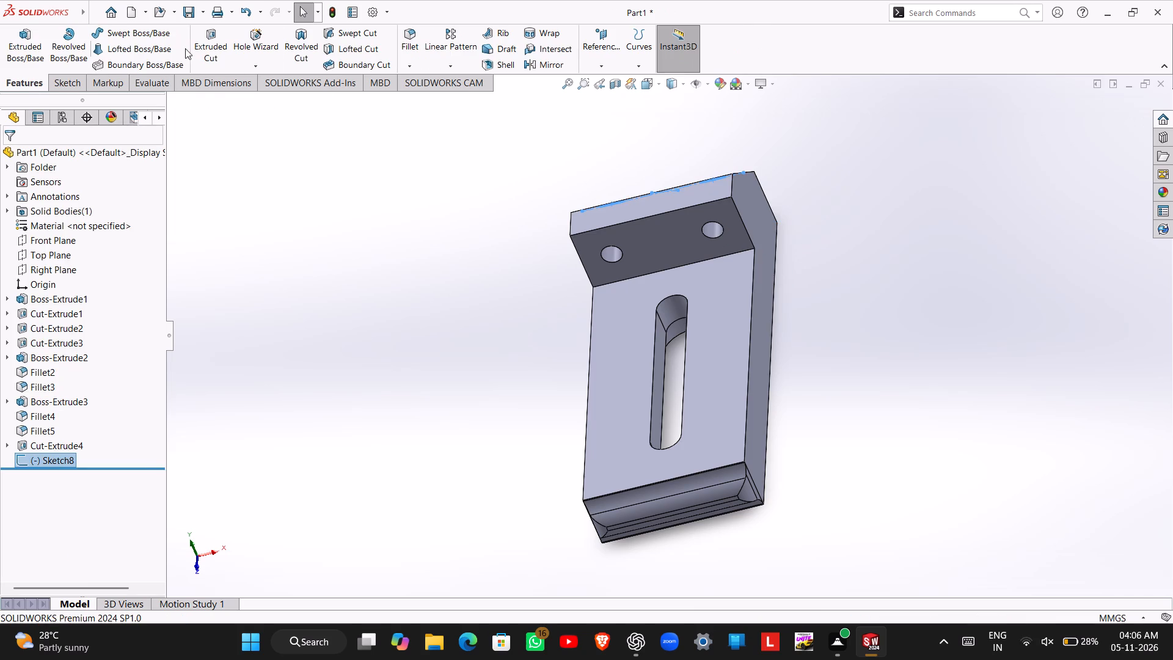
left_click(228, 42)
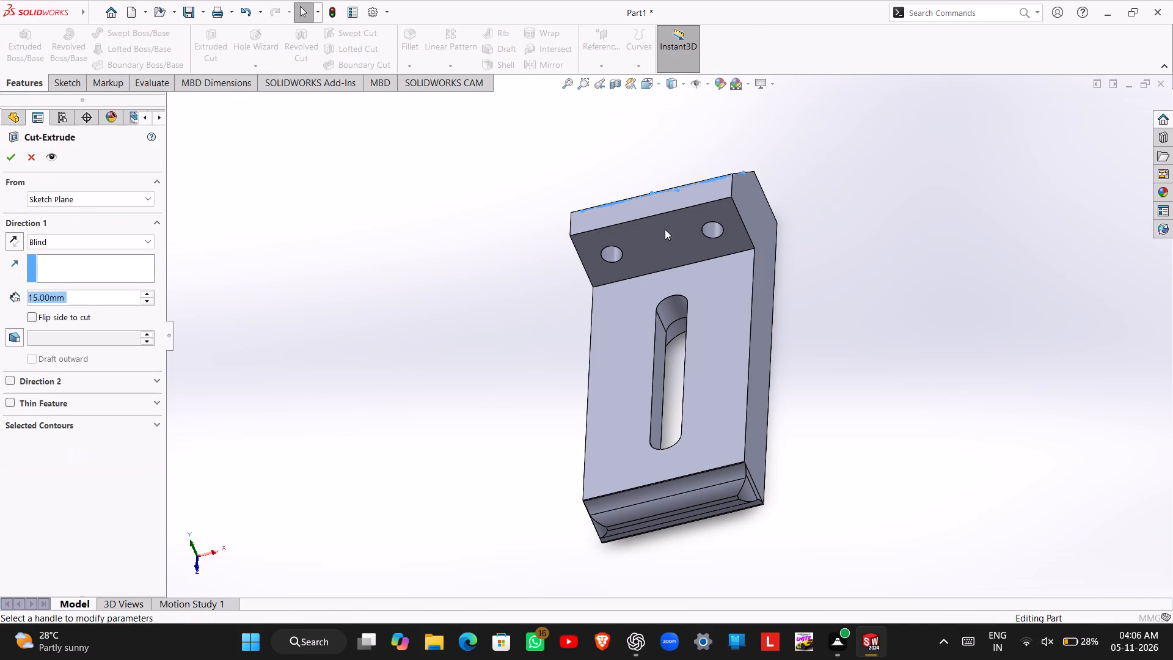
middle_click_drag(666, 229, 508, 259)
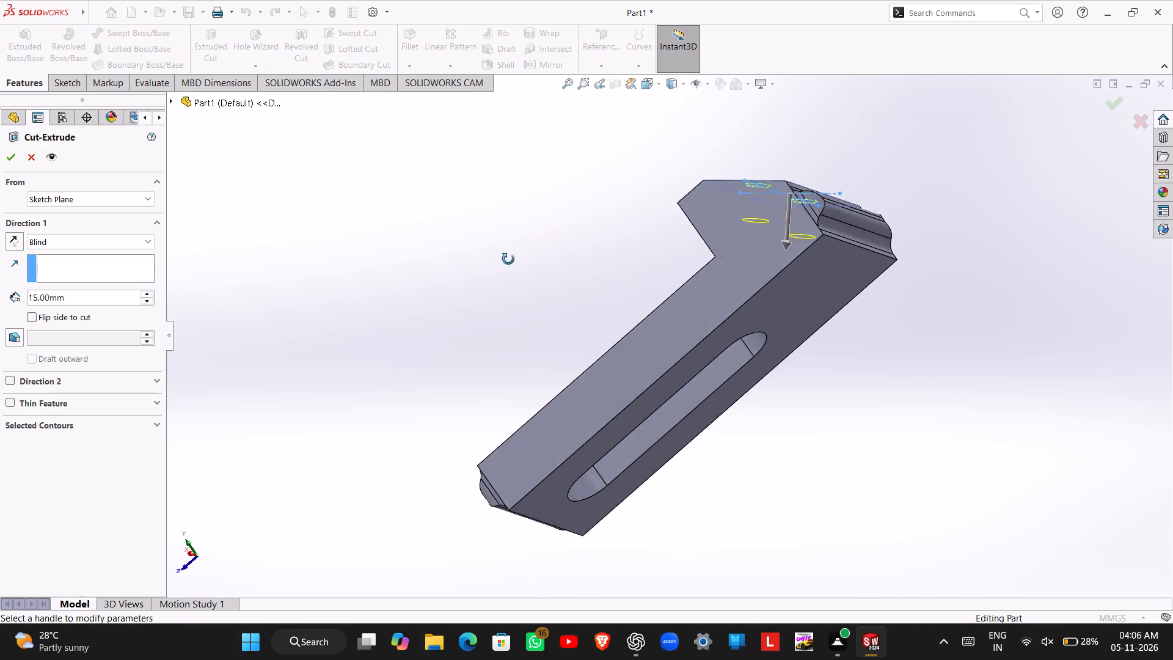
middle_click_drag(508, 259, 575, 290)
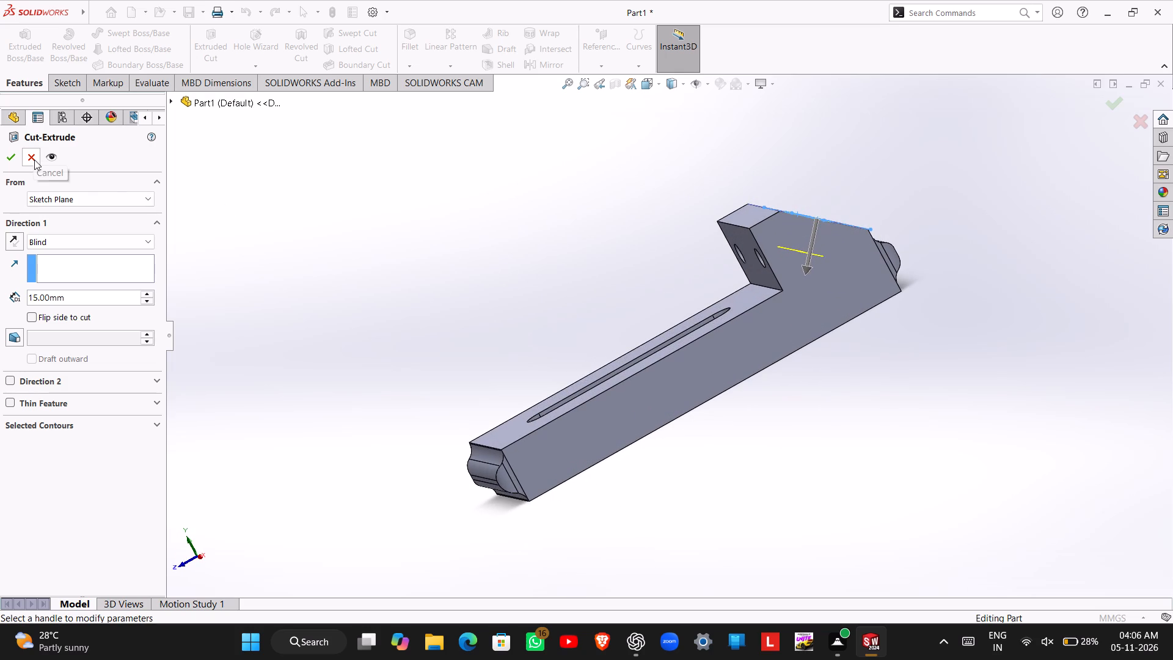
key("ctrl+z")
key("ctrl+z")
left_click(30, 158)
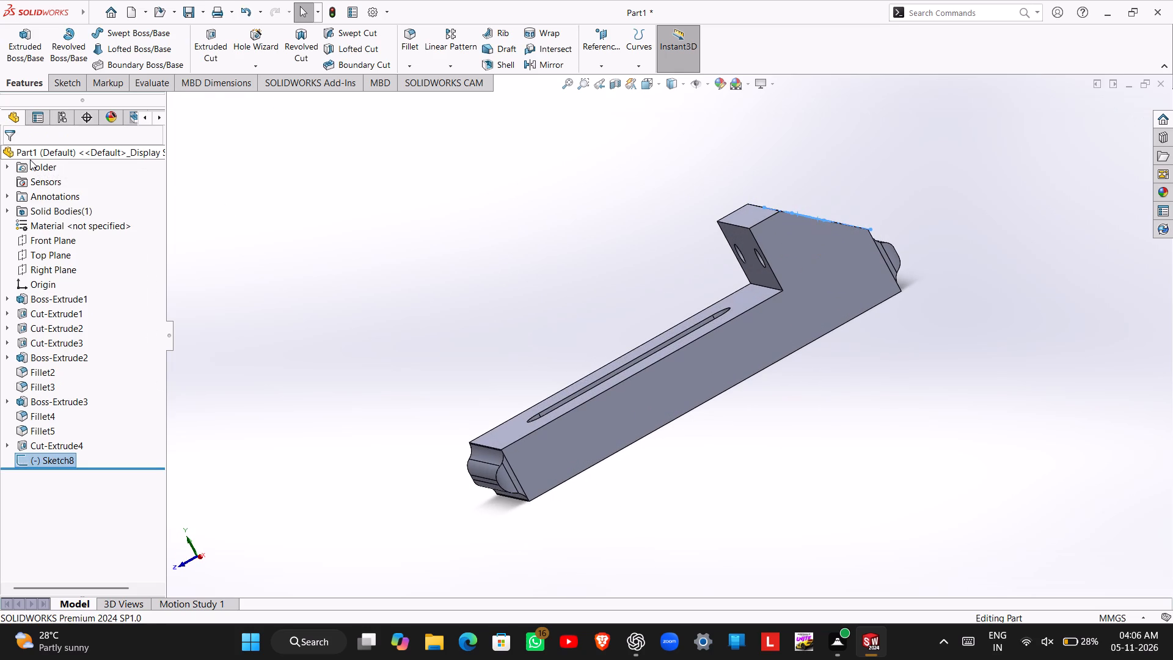
Undo the entire sloped-face sketch, including the 45 mm dimension, symmetric relation, both circles and both centerlines.
key("ctrl+z")
key("ctrl+z")
key("ctrl+z")
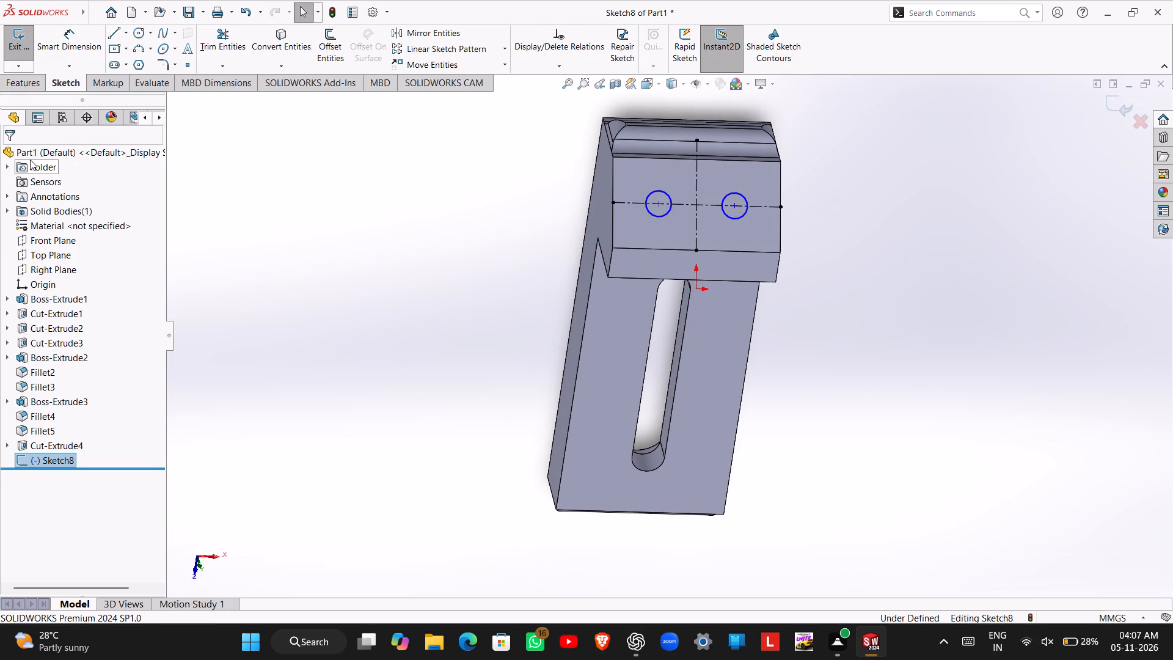
key("ctrl+z")
key("ctrl+z")
key("ctrl+z")
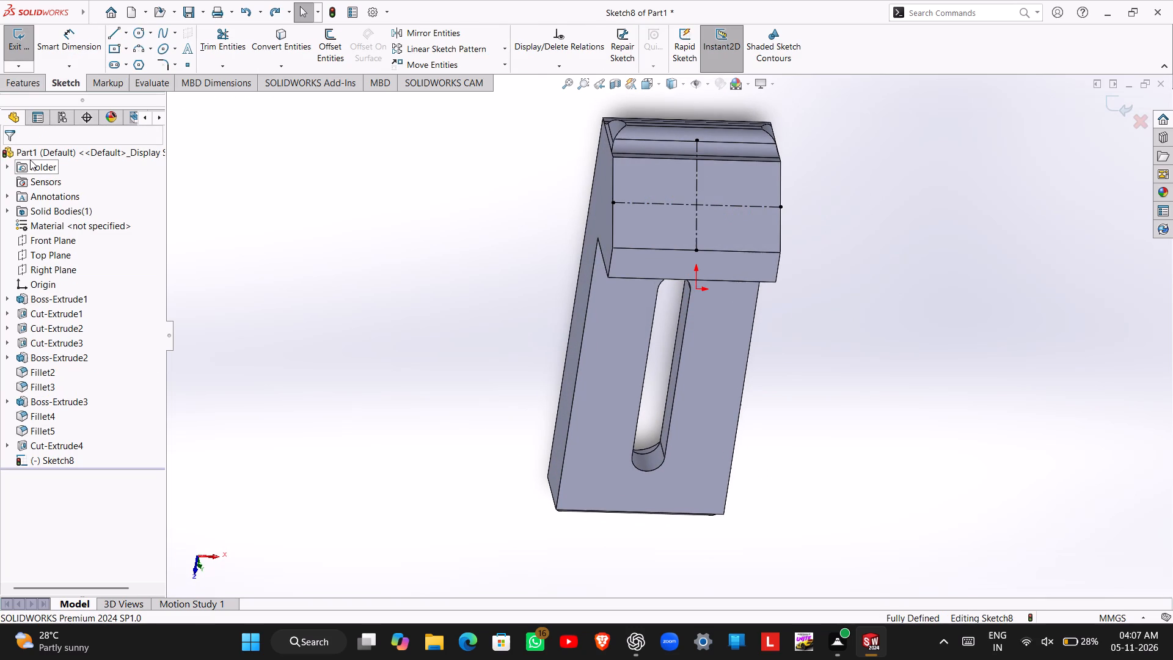
key("ctrl+z")
key("ctrl+z")
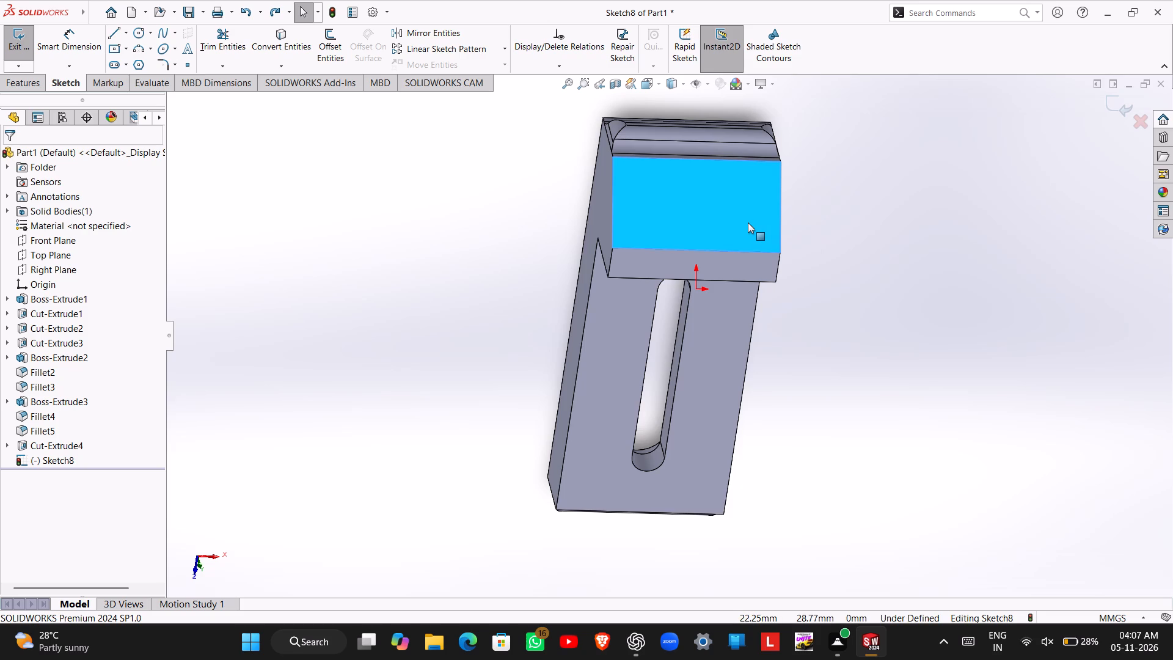
key("ctrl+z")
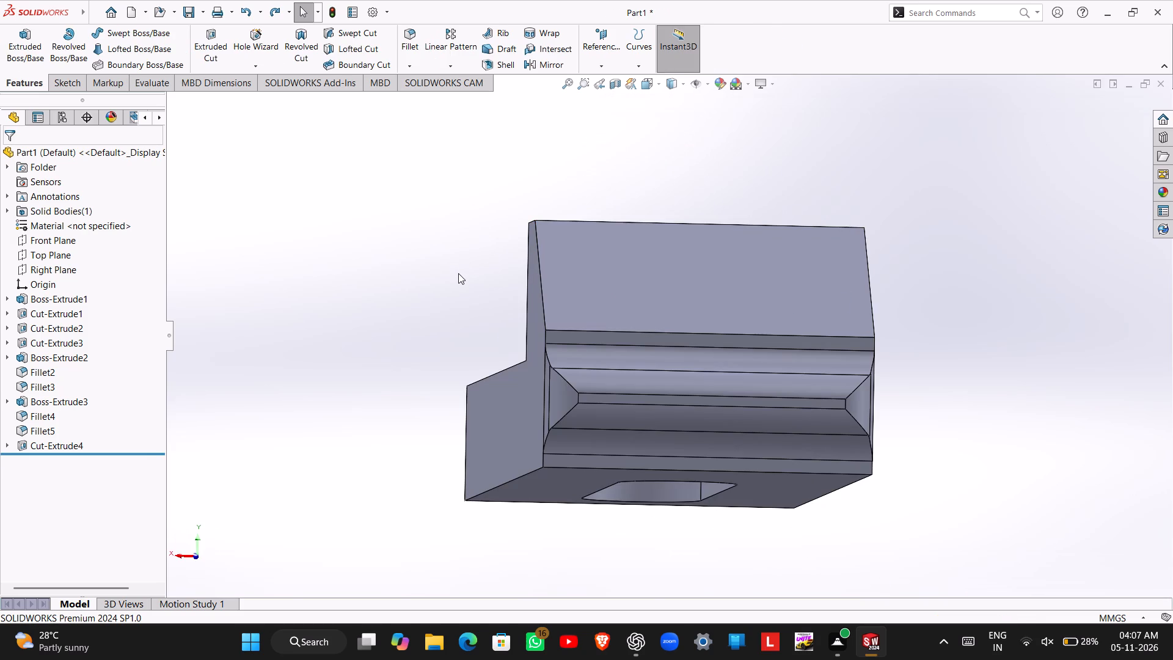
Examine the stepped block from its sides, ends and top, including the sloped back face and the upright face's holes.
middle_click_drag(458, 273, 596, 273)
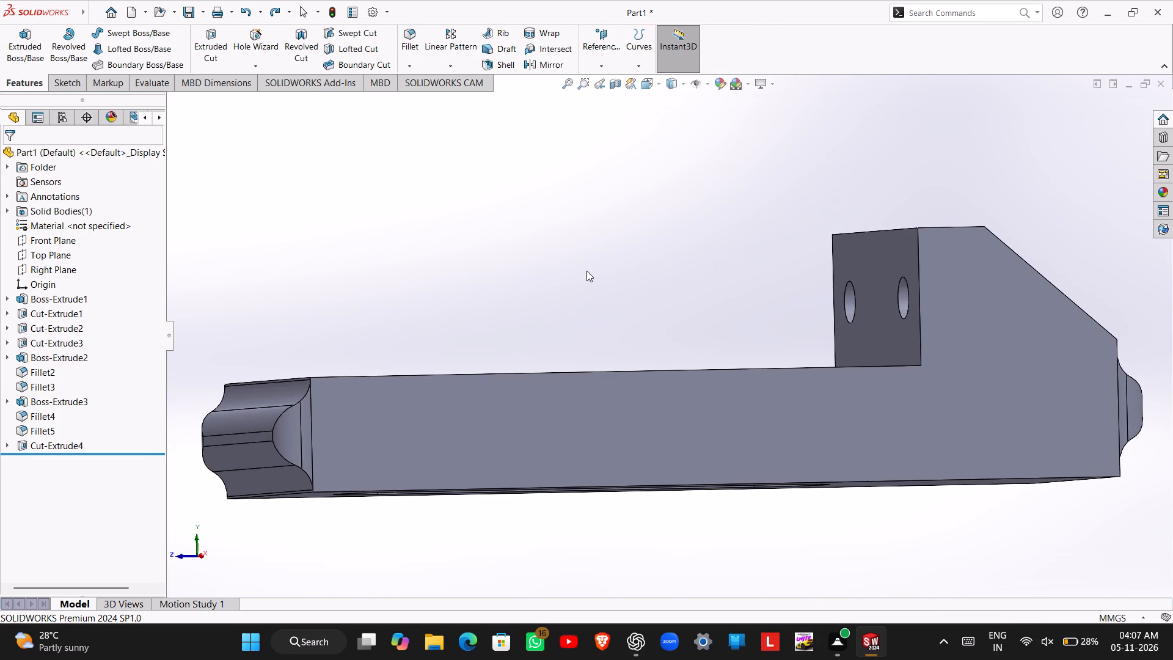
middle_click_drag(586, 269, 558, 275)
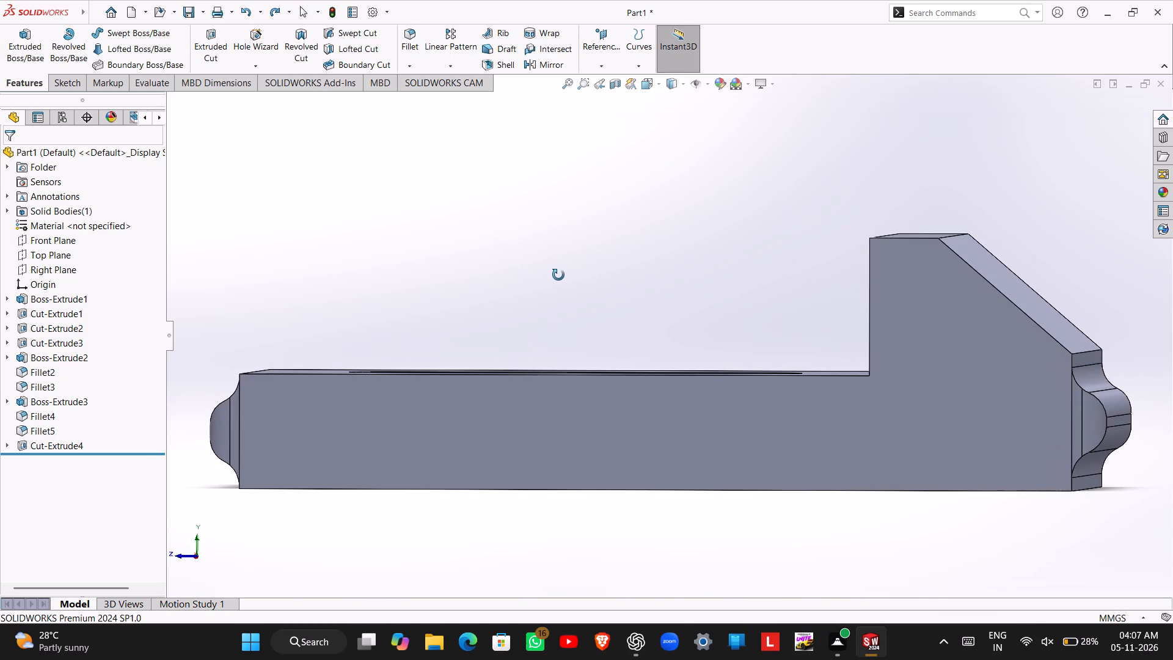
middle_click_drag(558, 275, 589, 274)
scroll(604, 324, "up", 2)
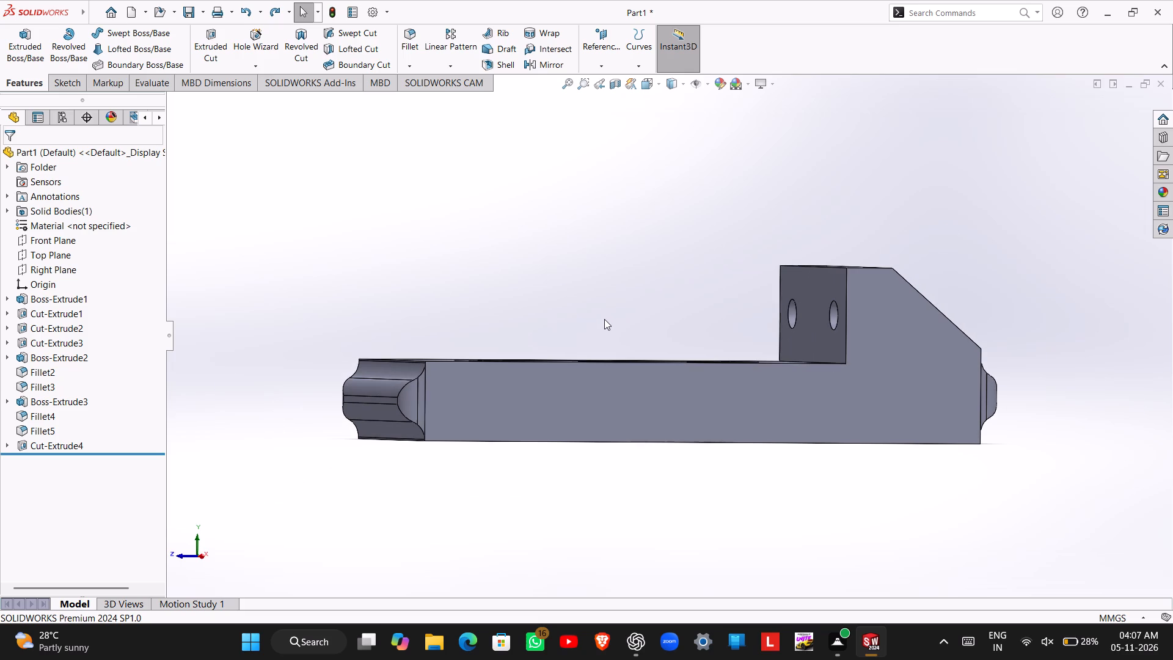
middle_click_drag(803, 362, 739, 352)
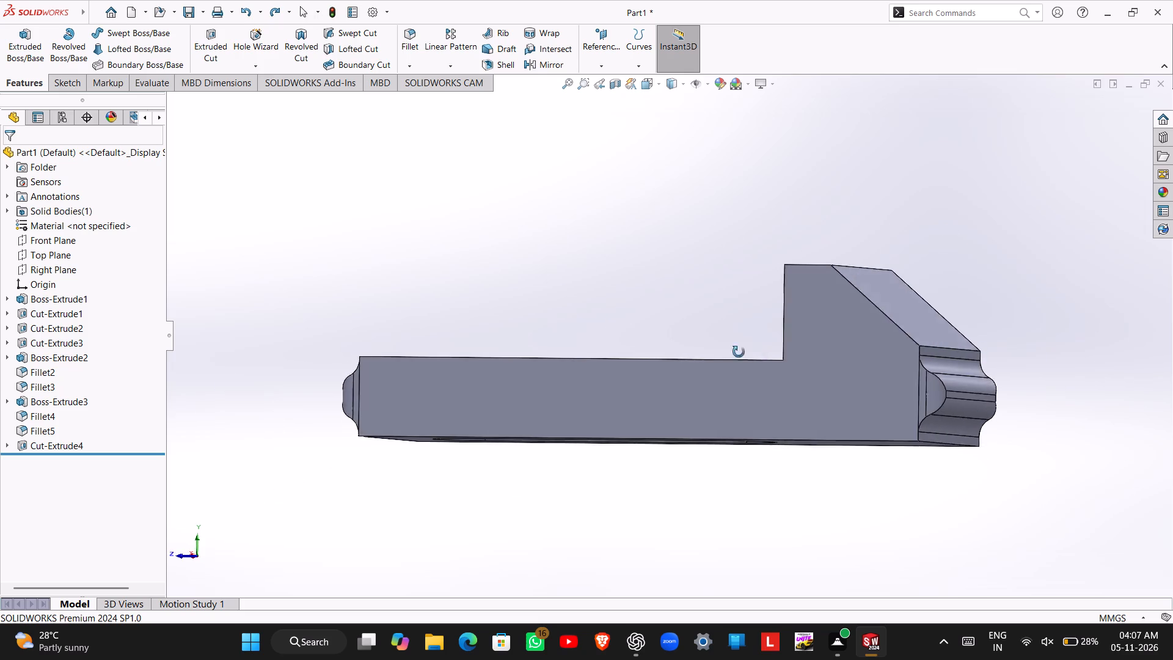
middle_click_drag(739, 352, 596, 330)
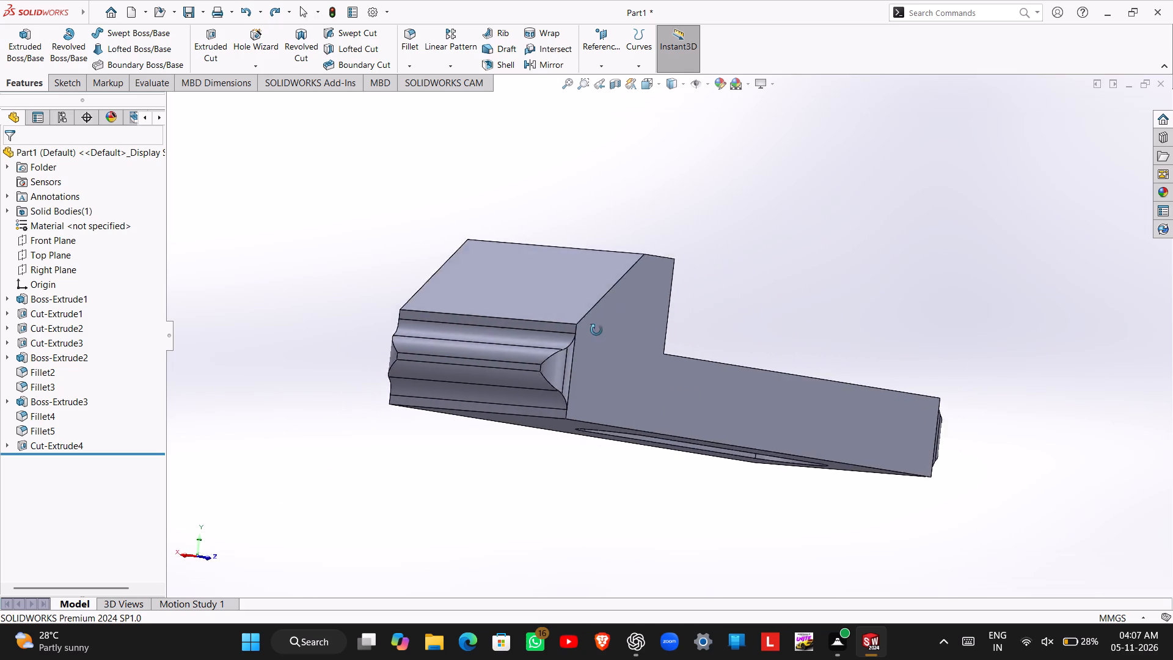
middle_click_drag(596, 330, 356, 286)
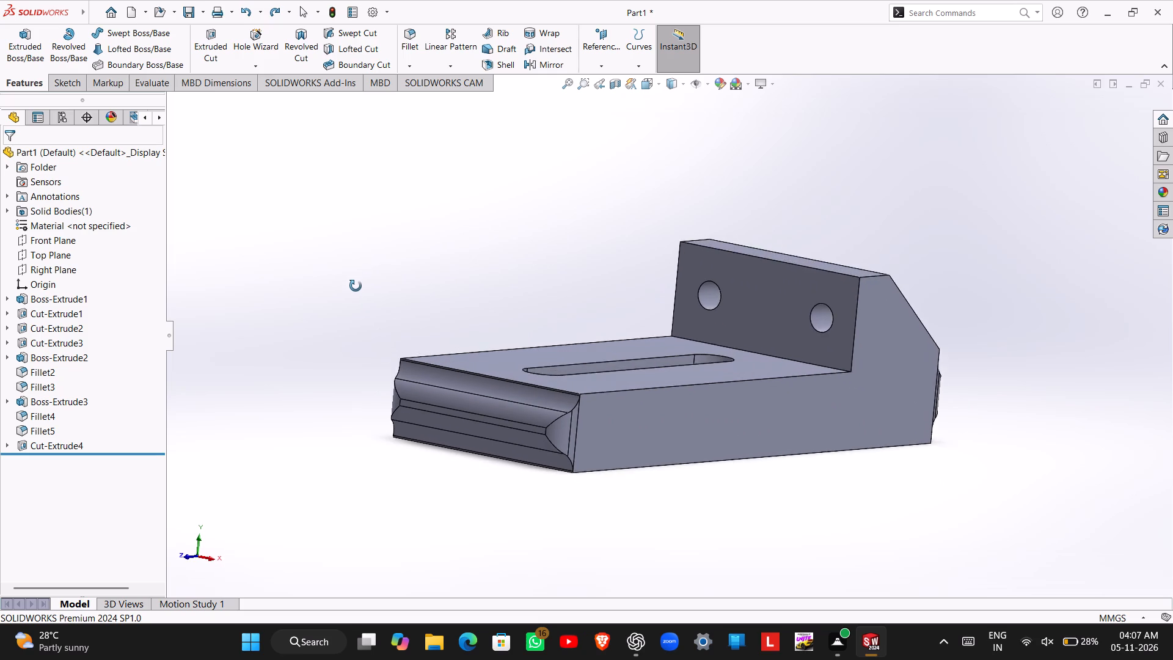
middle_click_drag(356, 286, 305, 563)
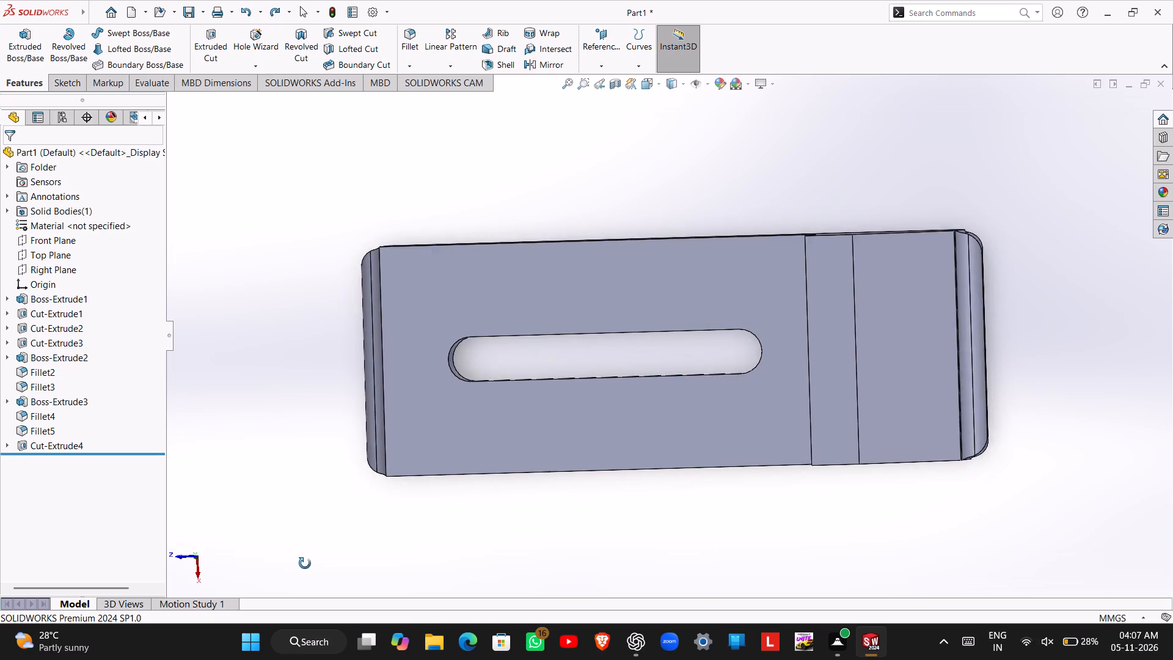
middle_click_drag(305, 563, 314, 564)
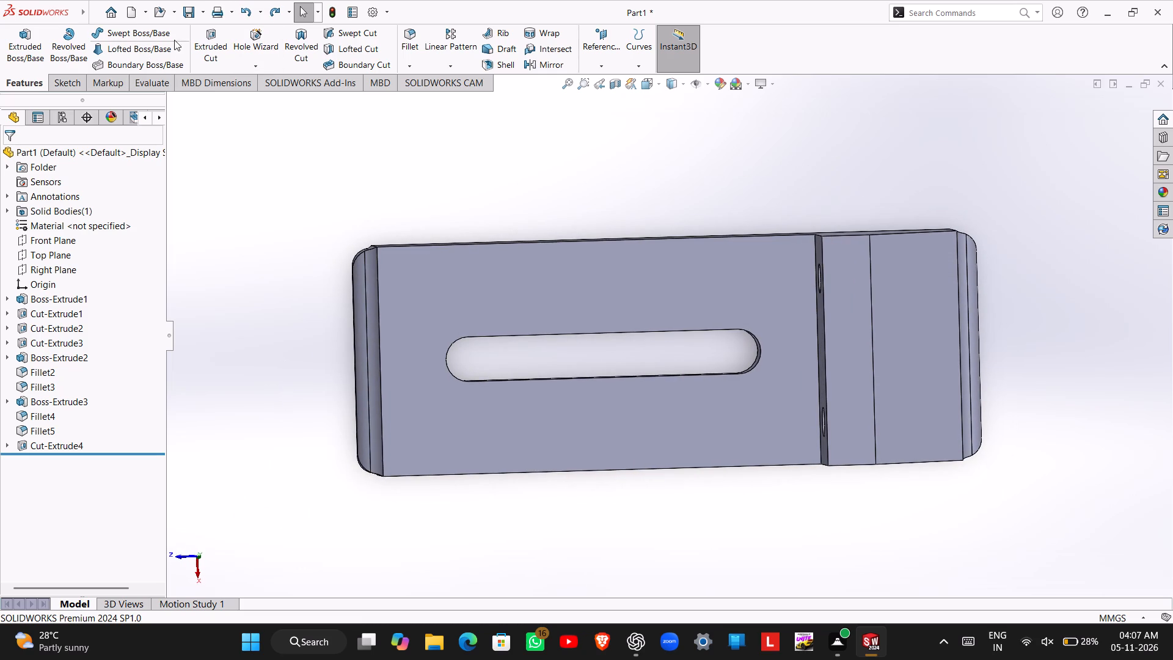
Start a new sketch on the top face of the block's long slotted base.
left_click(56, 83)
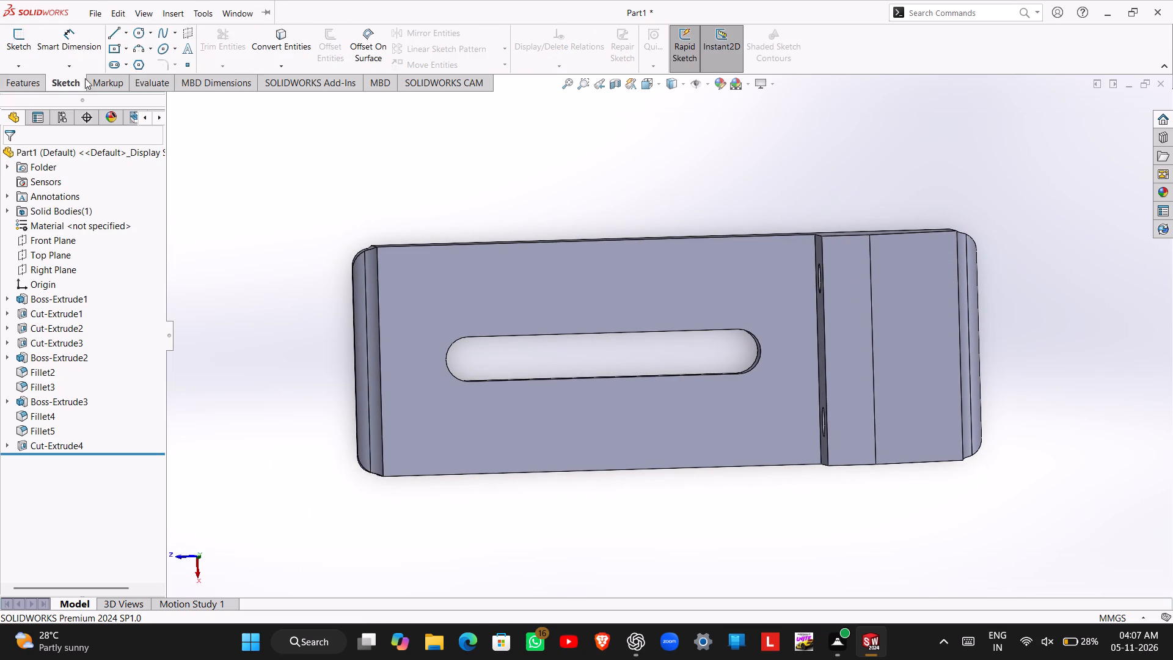
left_click(113, 48)
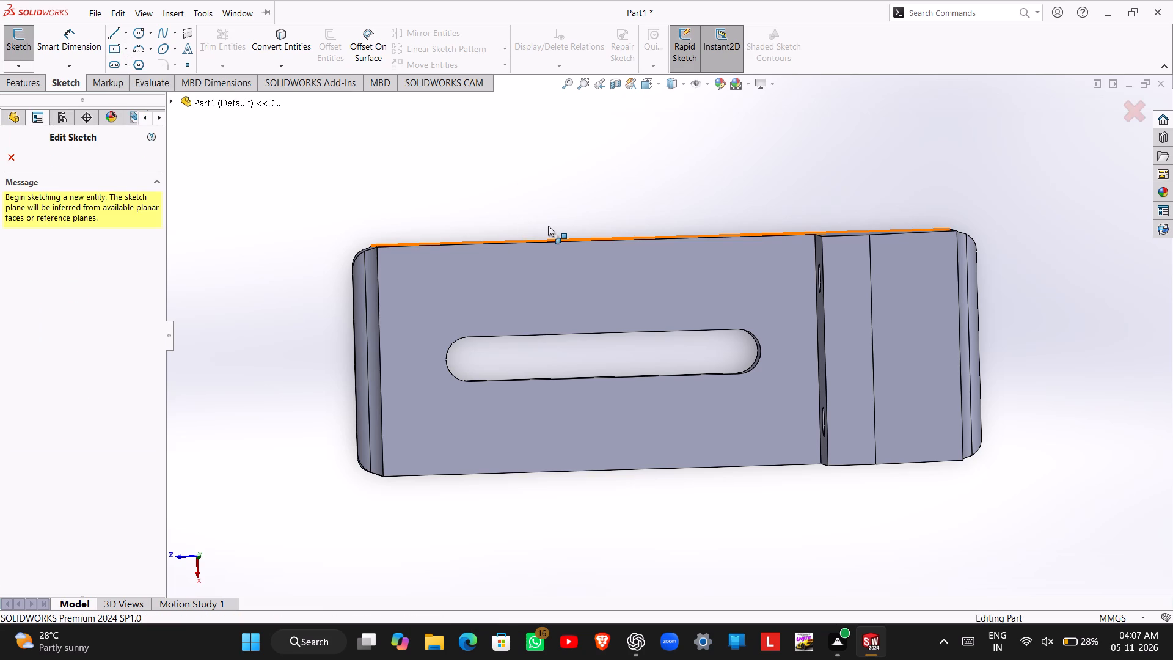
left_click(548, 225)
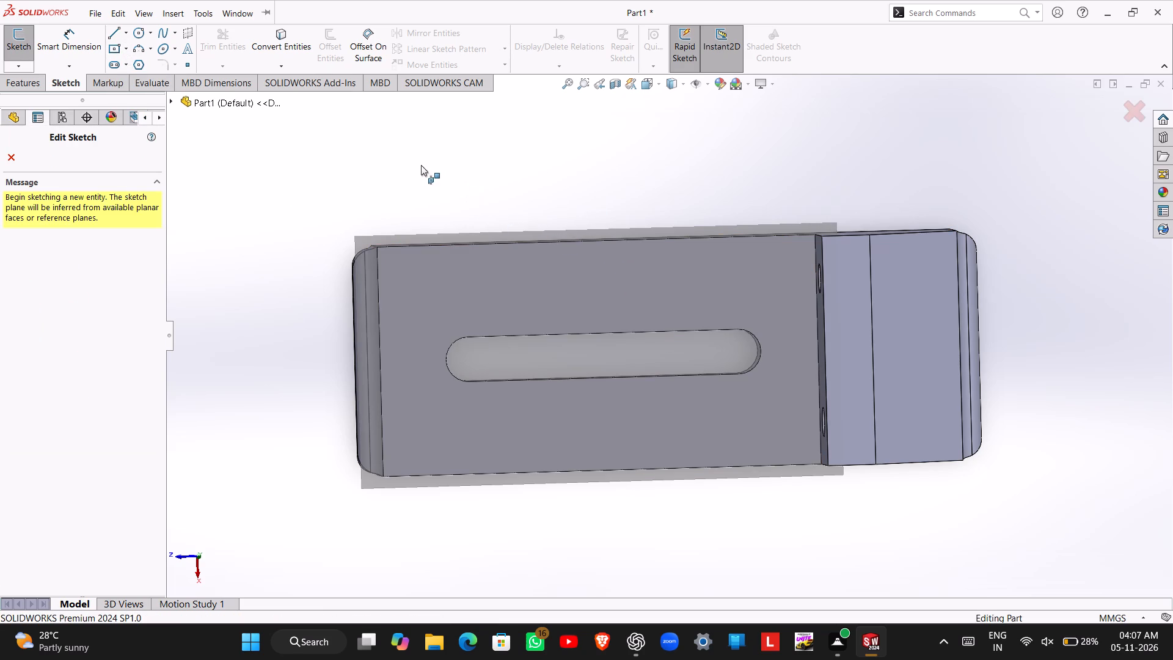
left_click(494, 300)
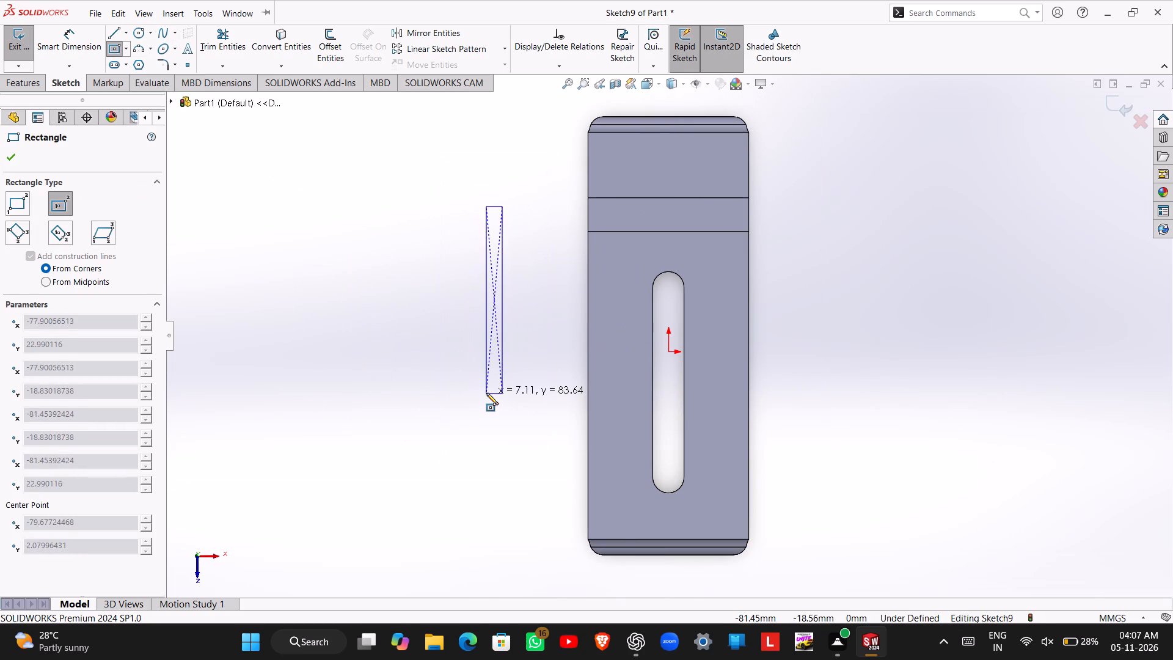
key("Escape")
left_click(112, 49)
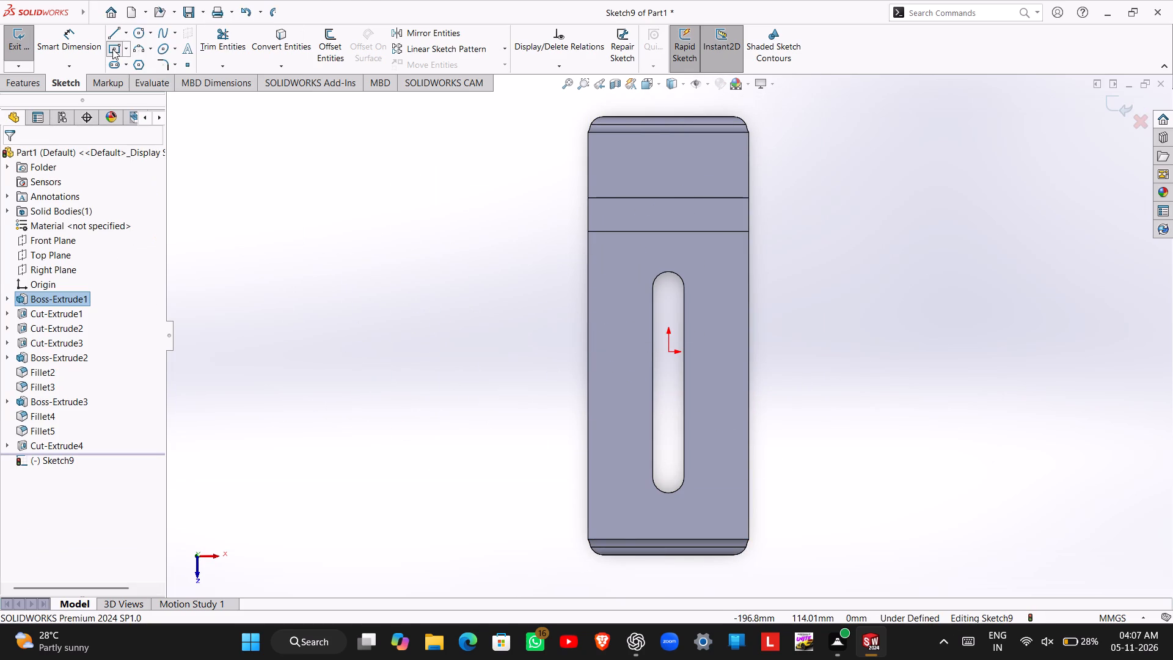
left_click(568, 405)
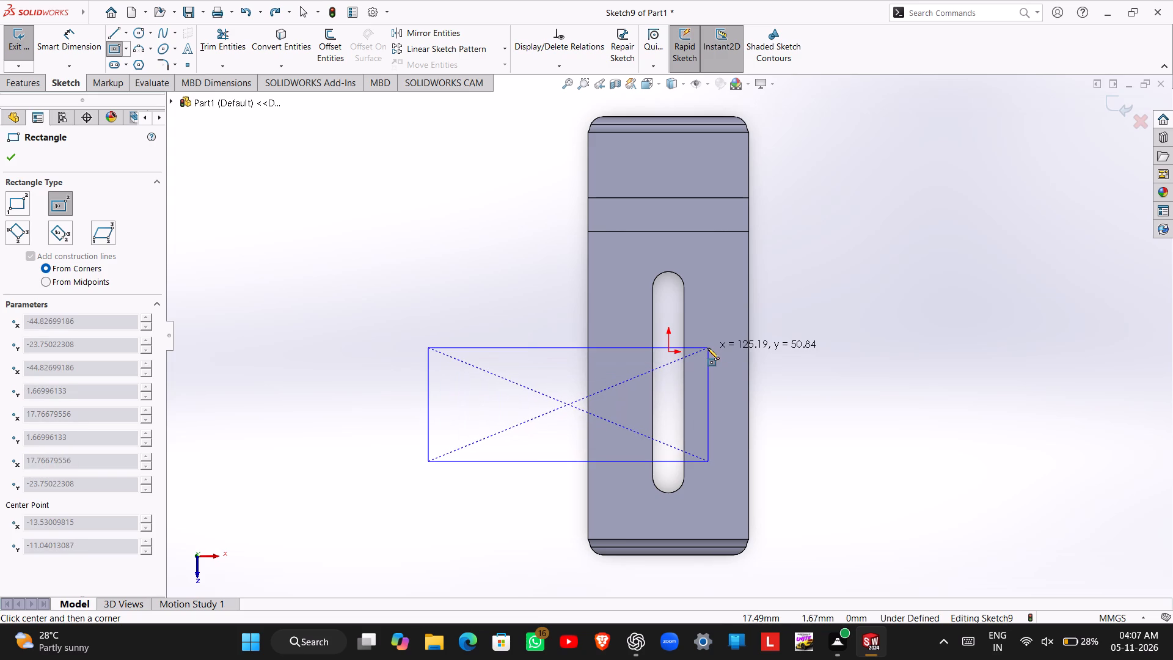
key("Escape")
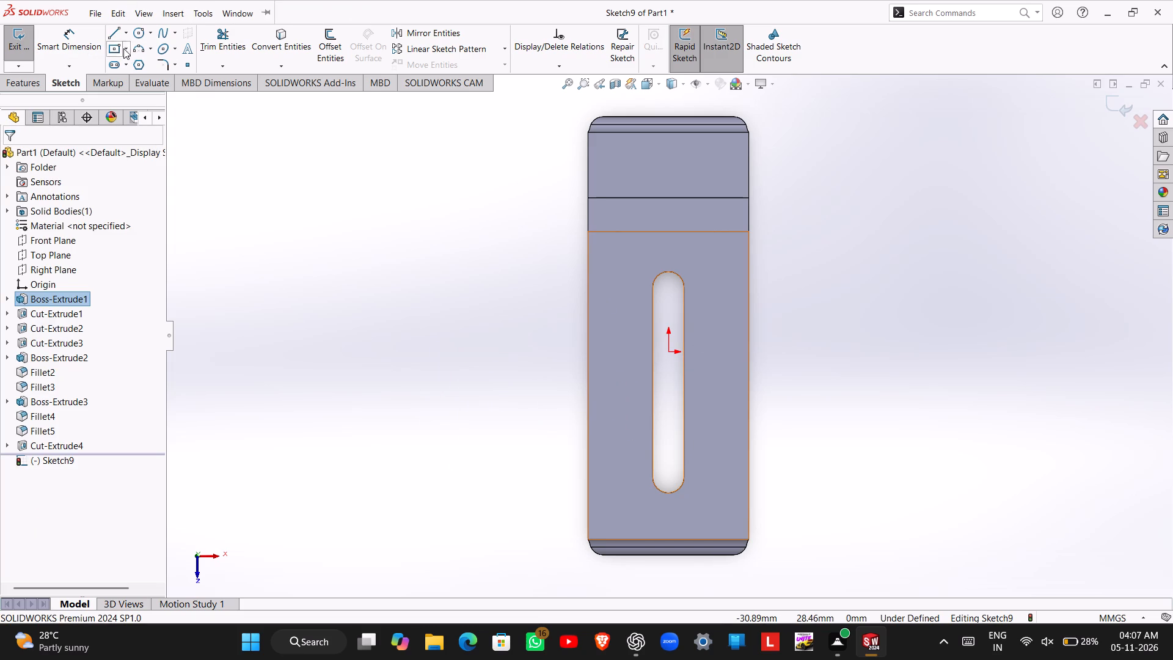
Sketch a corner rectangle across the middle of the slotted base, about 33 mm along its length and extending past both long edges.
left_click(125, 48)
left_click(125, 60)
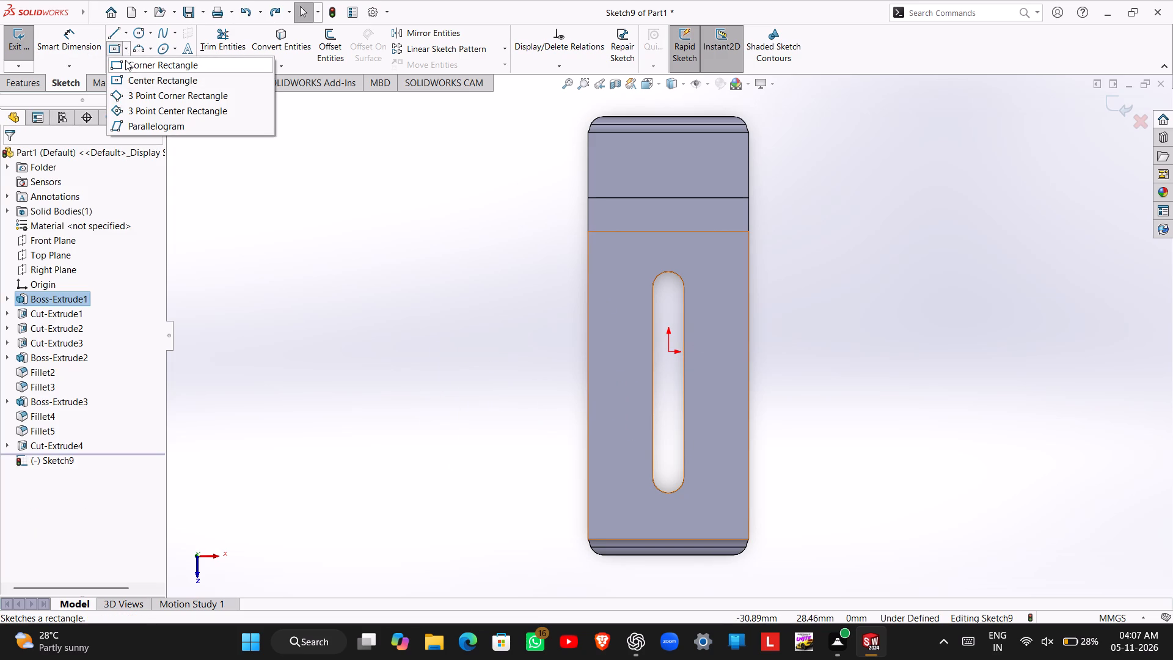
left_click(565, 395)
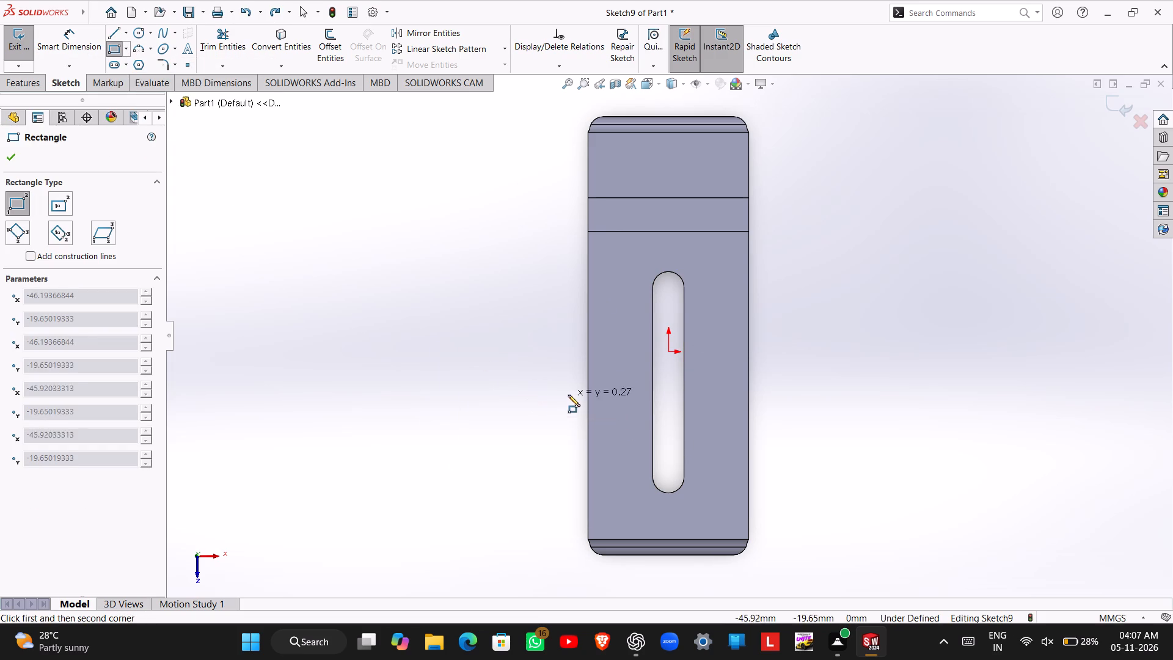
left_click(780, 321)
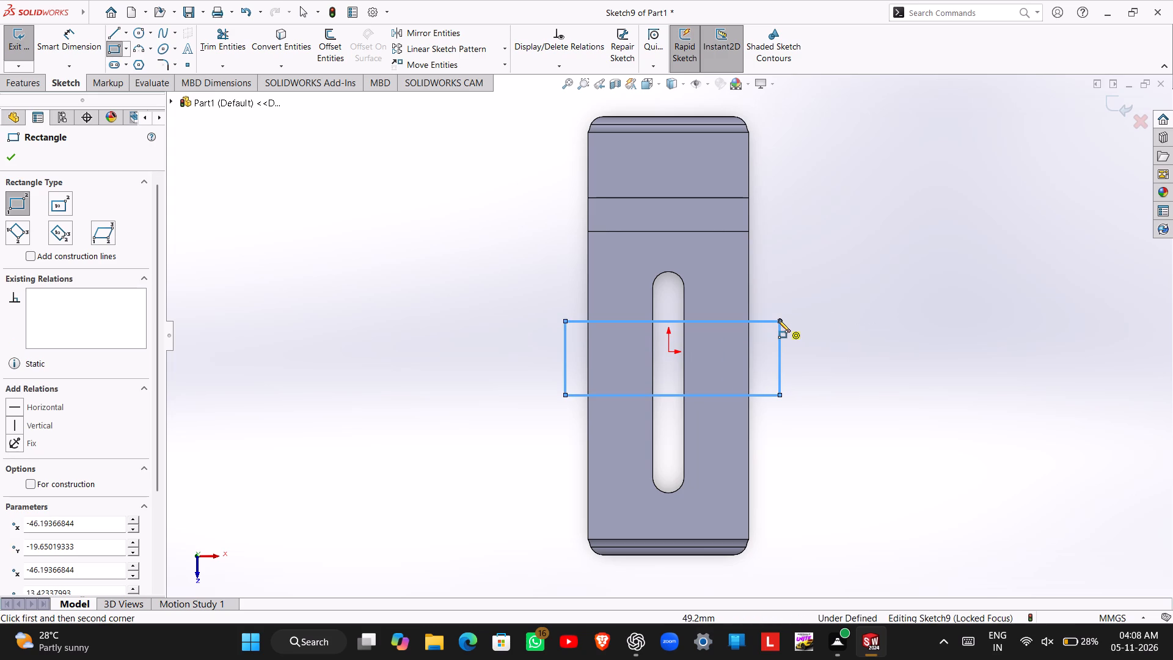
key("Escape")
Dimension the rectangle's short side, along the block's length, as 20 mm and close the sketch.
right_click_drag(788, 364, 790, 343)
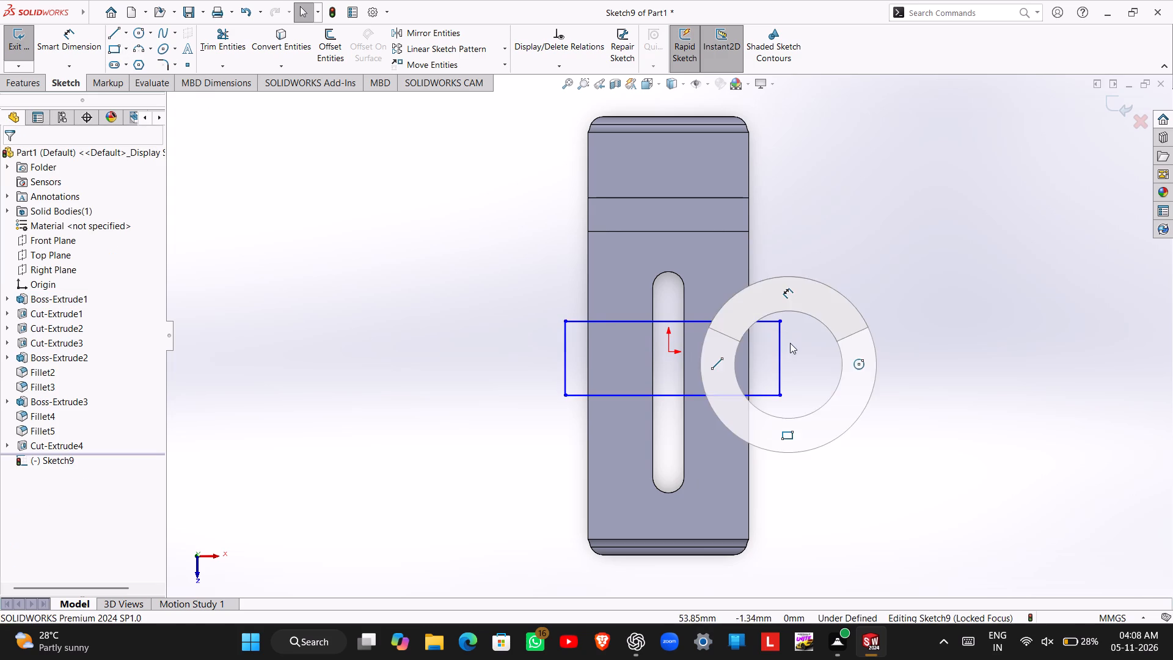
right_click_drag(790, 343, 797, 299)
left_click(777, 351)
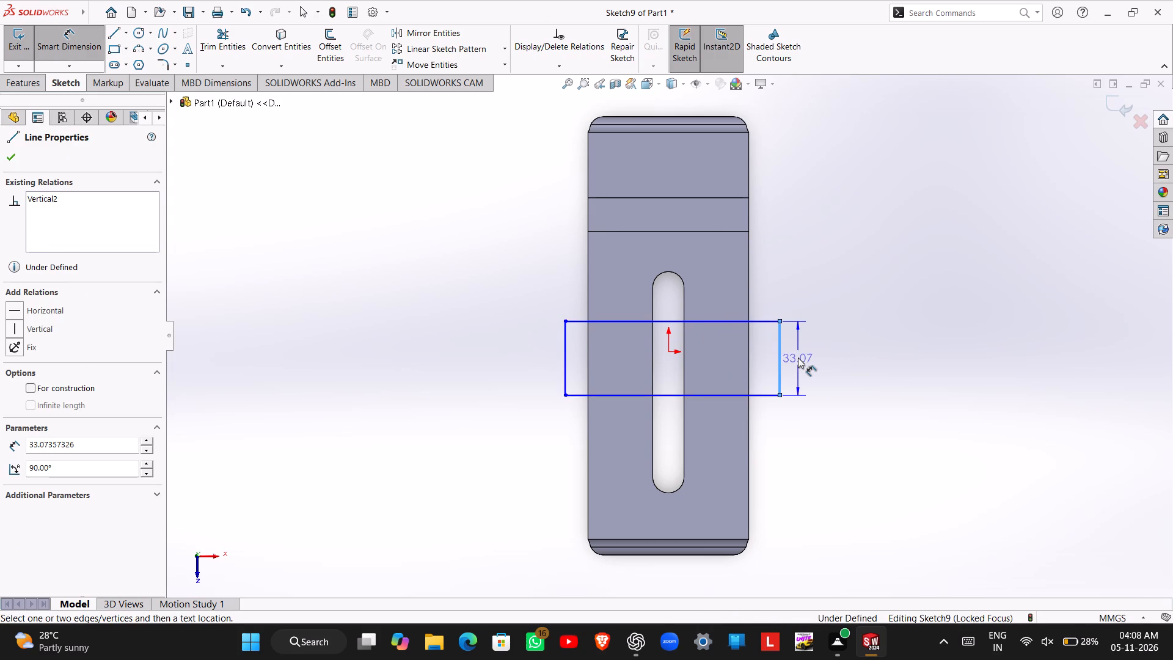
left_click(801, 358)
type("20")
key("Return")
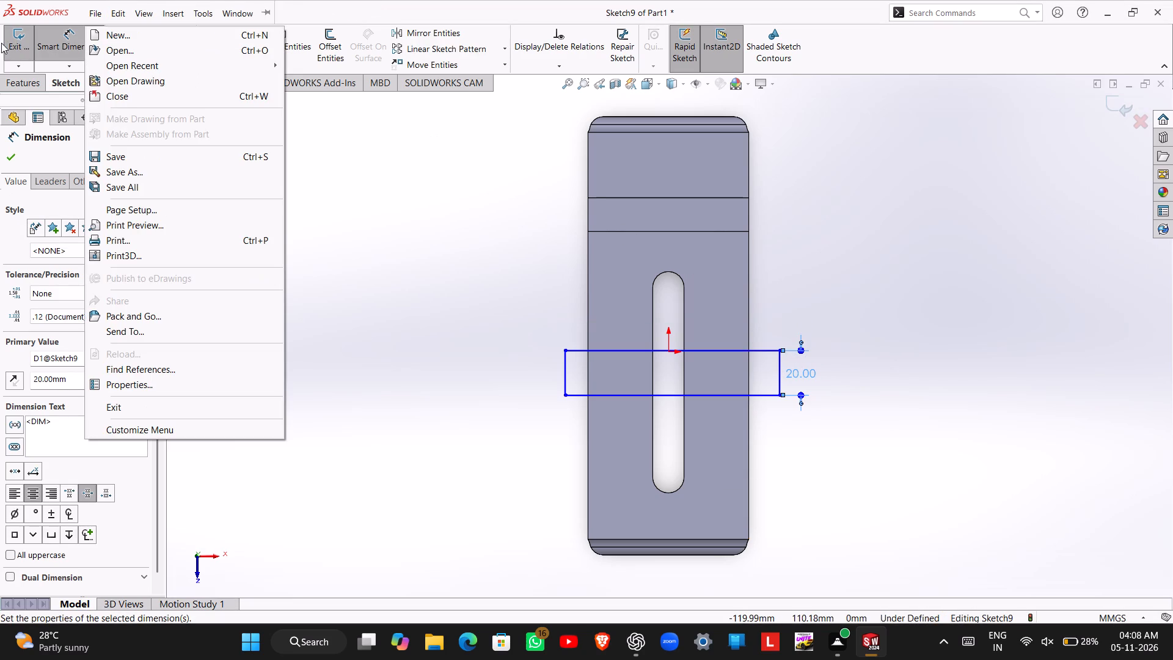
left_click(23, 37)
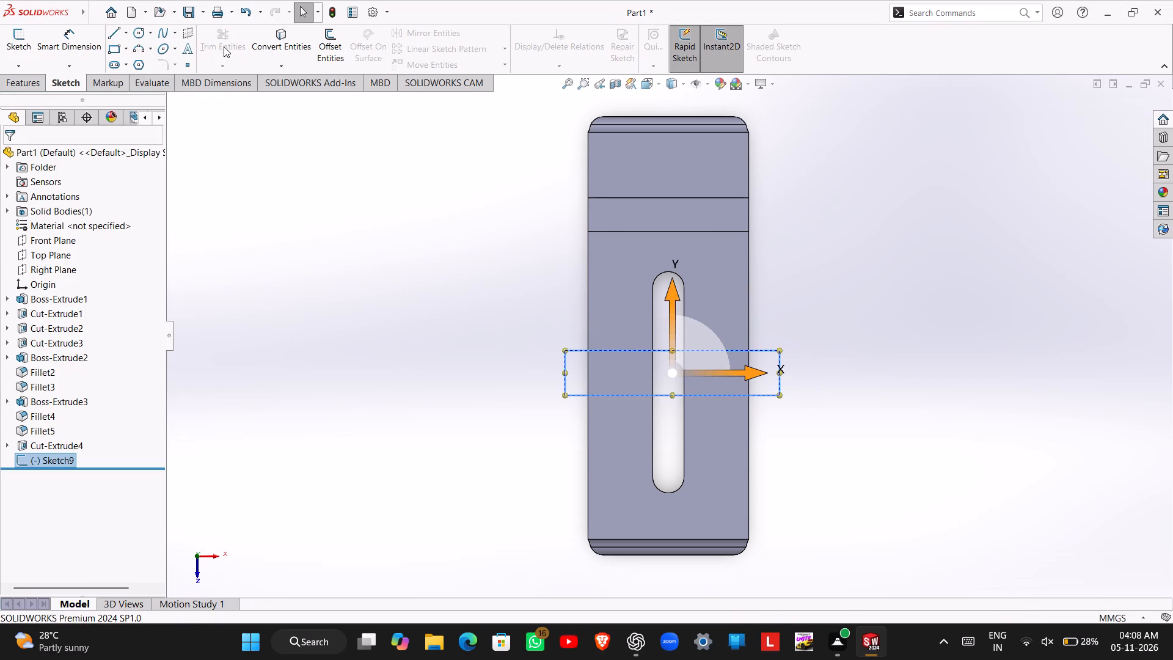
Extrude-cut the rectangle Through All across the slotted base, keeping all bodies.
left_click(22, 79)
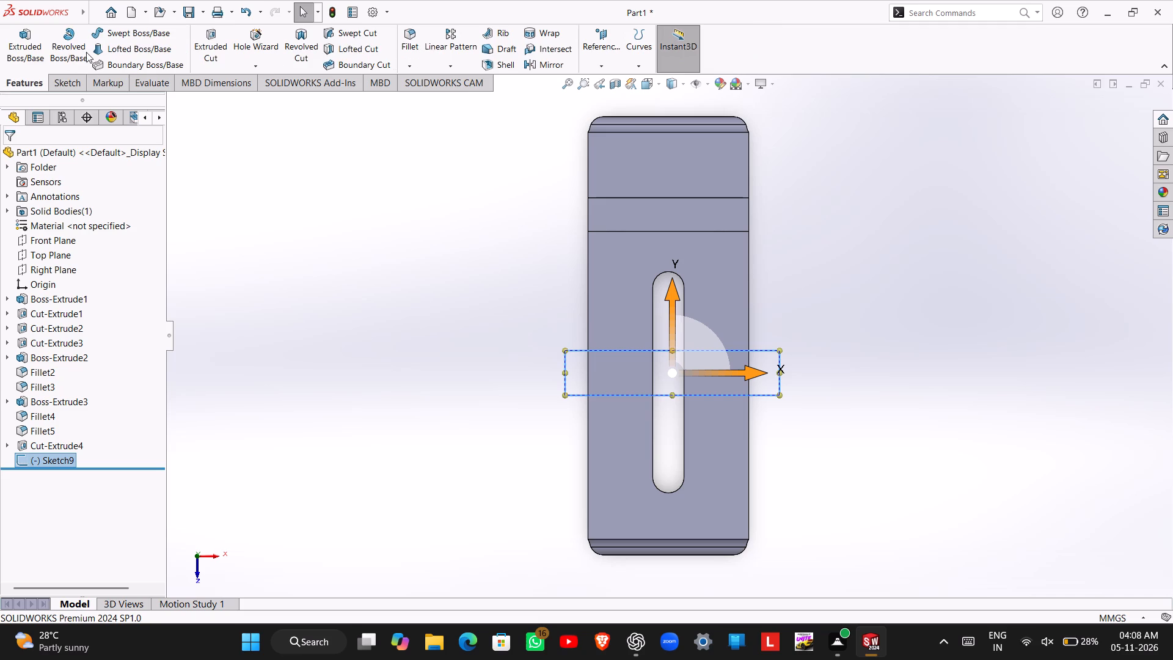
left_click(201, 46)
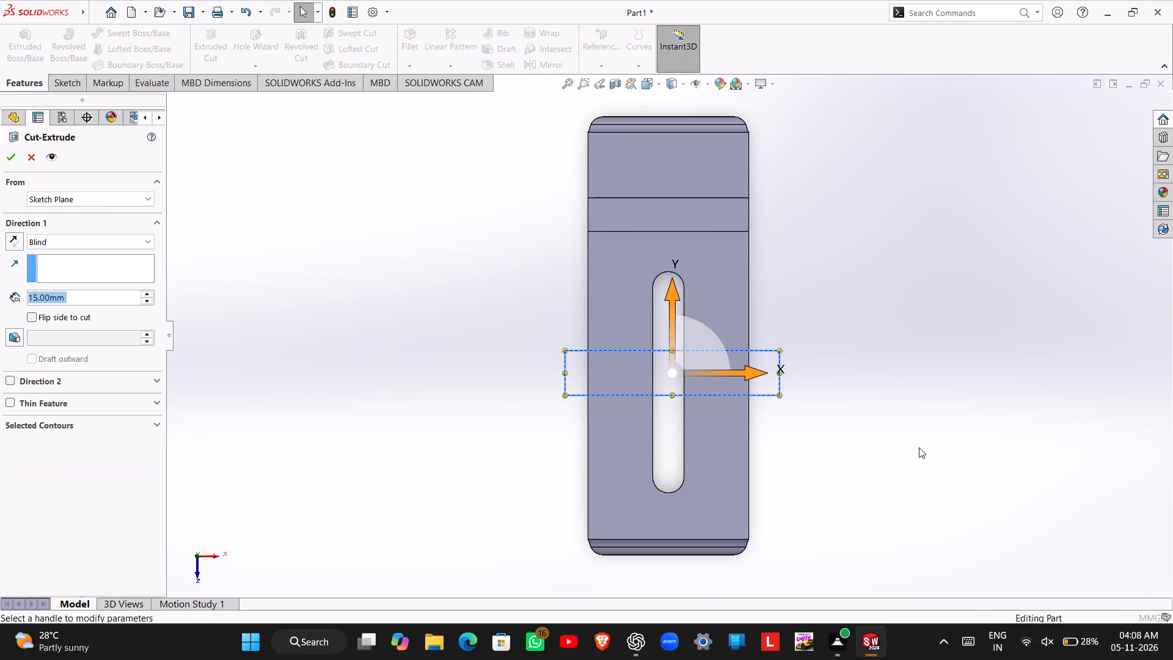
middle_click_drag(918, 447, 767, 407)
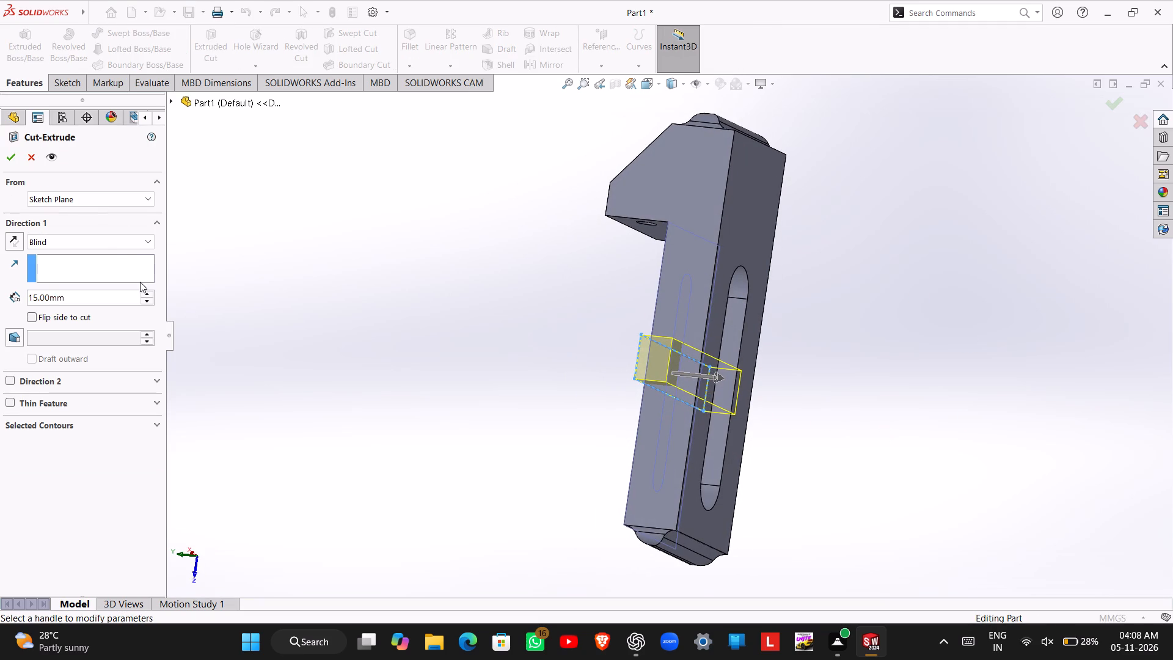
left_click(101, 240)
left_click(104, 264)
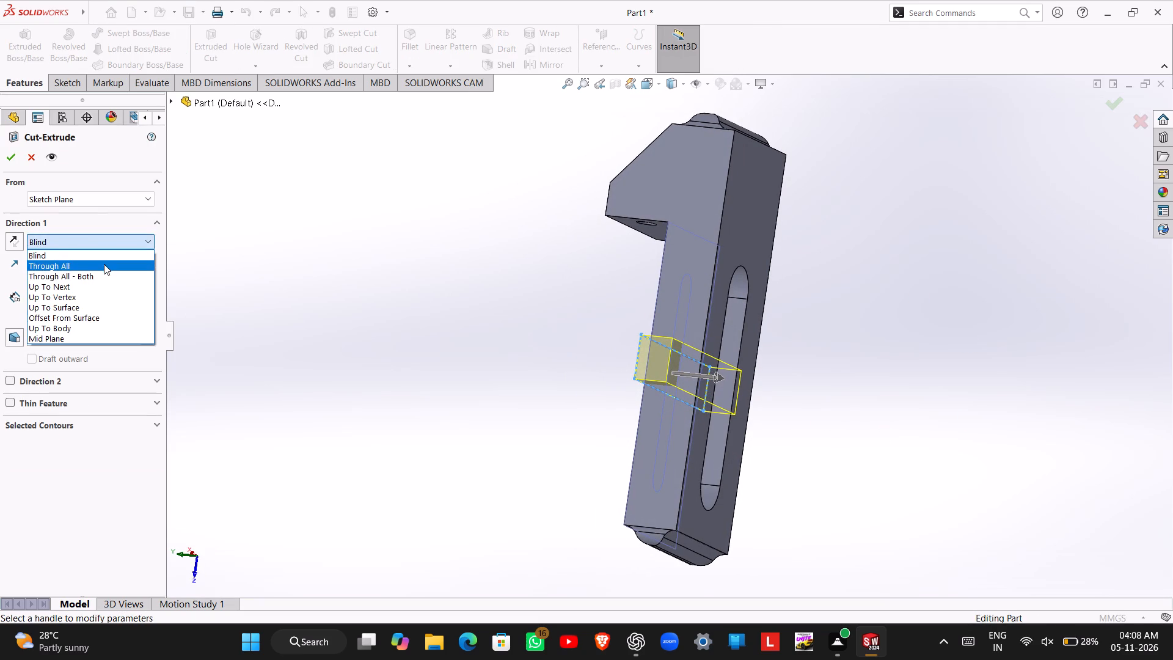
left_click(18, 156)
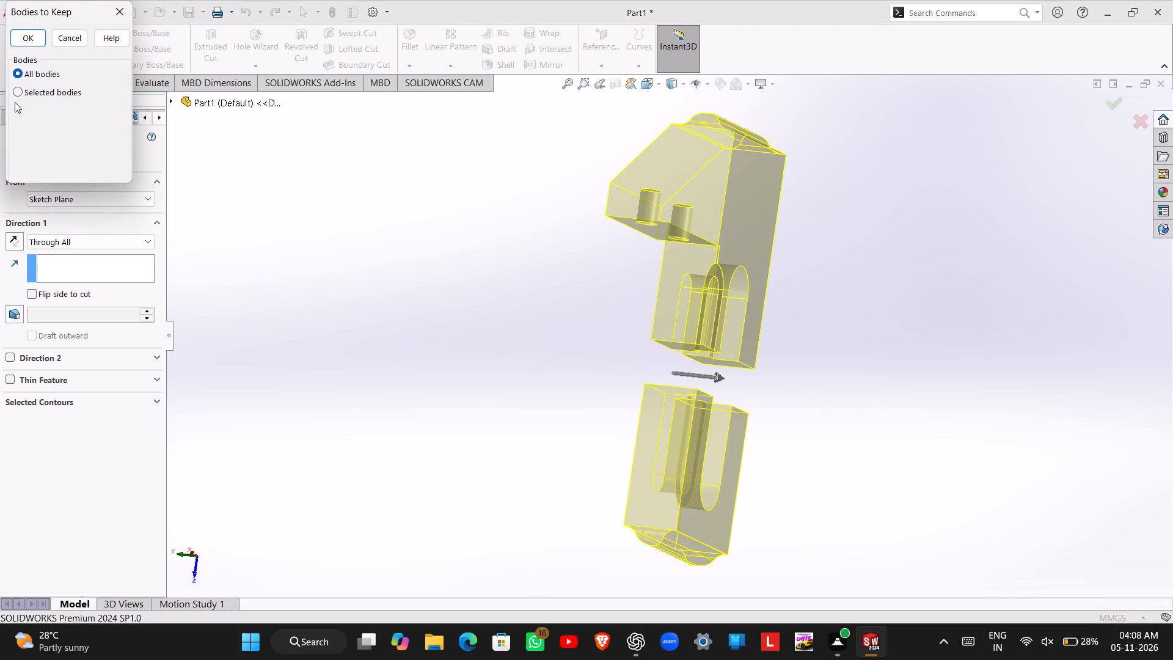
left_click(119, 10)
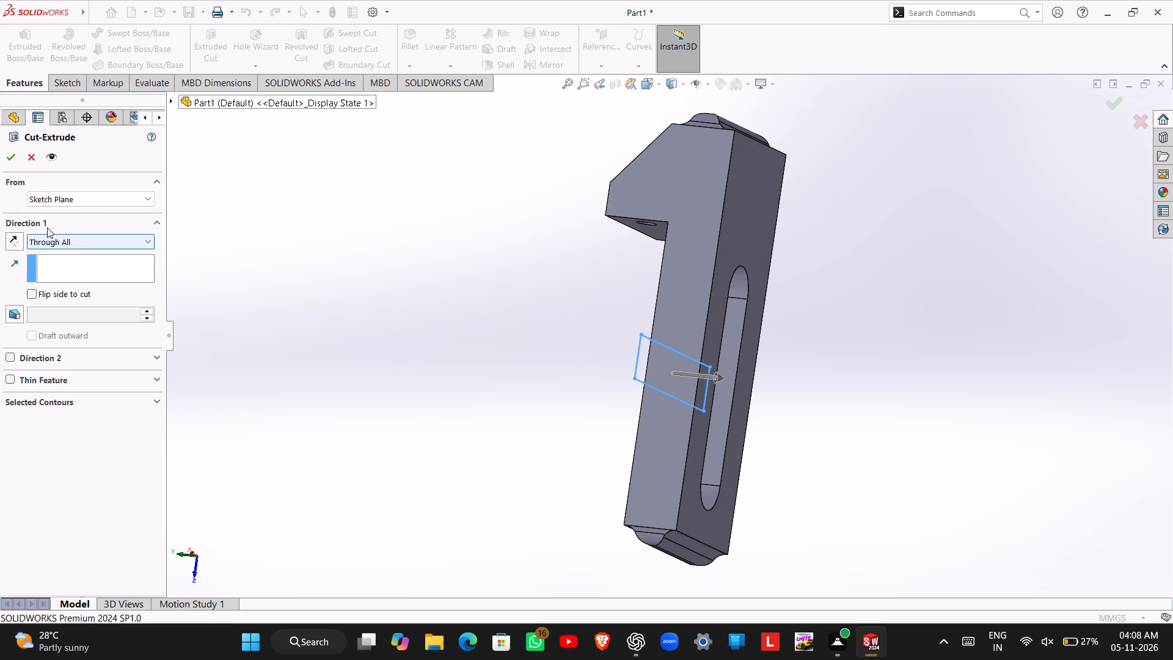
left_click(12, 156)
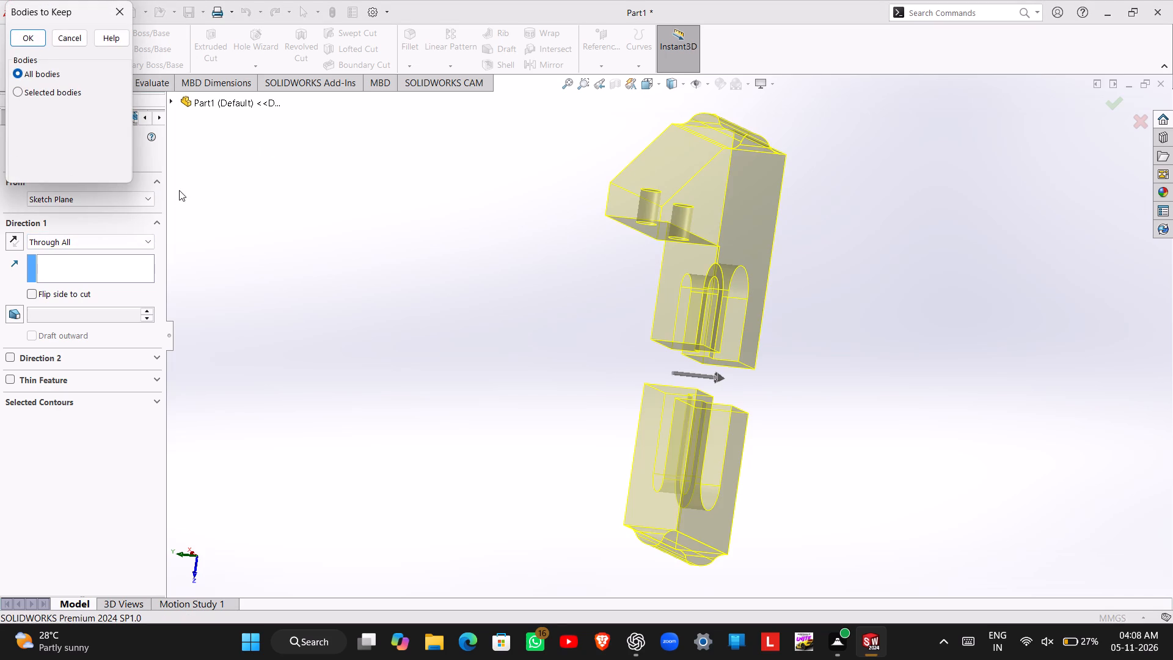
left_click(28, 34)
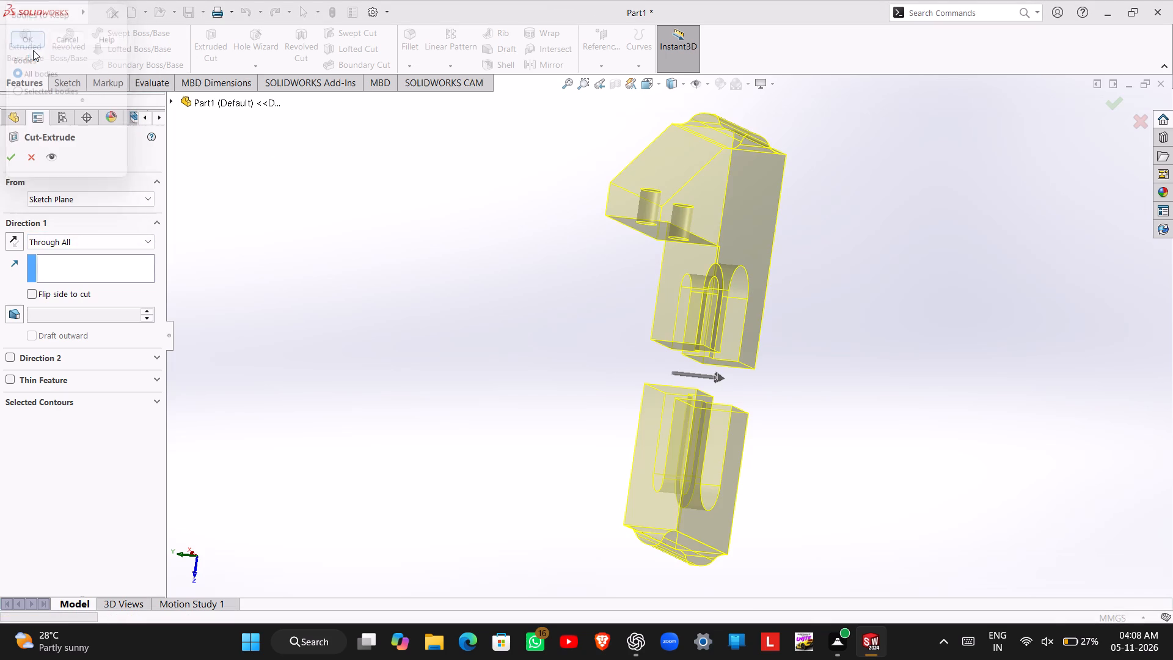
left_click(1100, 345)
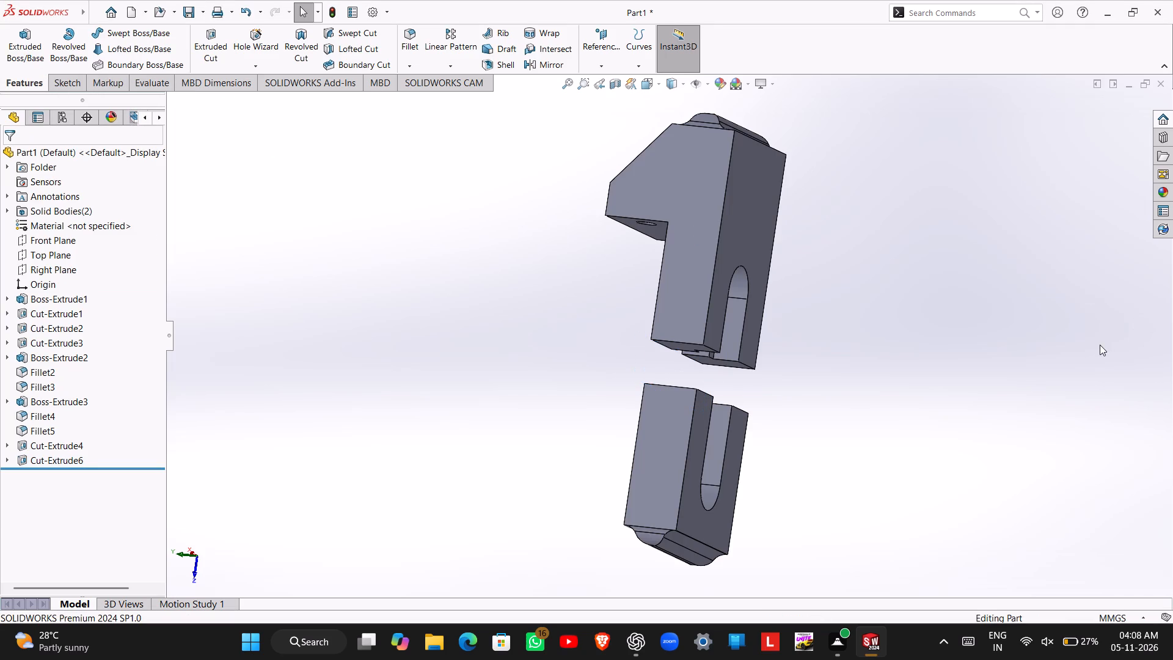
Examine the cut through the slotted base from above and from the side.
middle_click_drag(1105, 337, 1029, 397)
middle_click_drag(982, 212, 1163, 408)
scroll(982, 212, "down", 1)
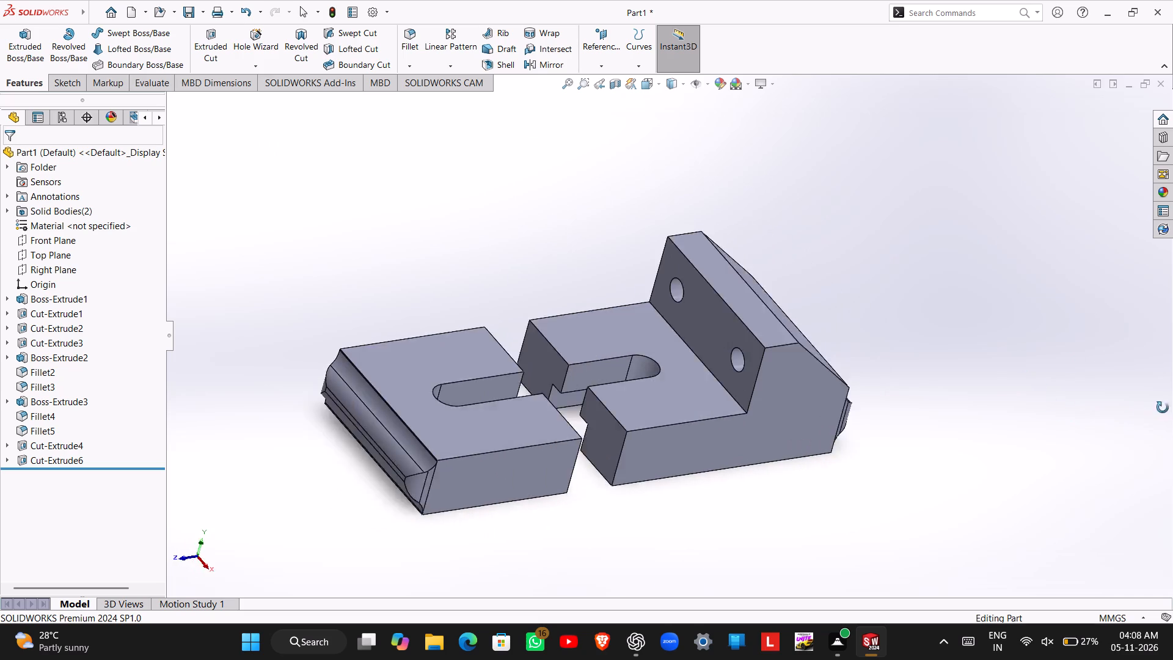
middle_click_drag(1163, 408, 1161, 450)
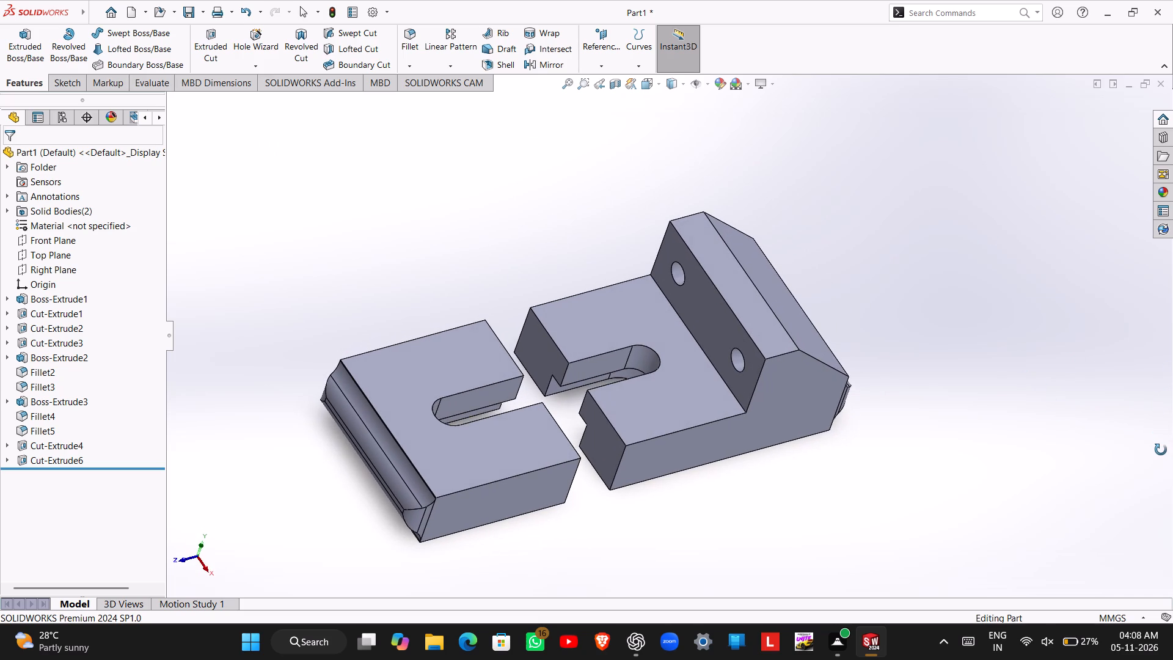
middle_click_drag(1161, 450, 1161, 443)
scroll(1128, 446, "up", 2)
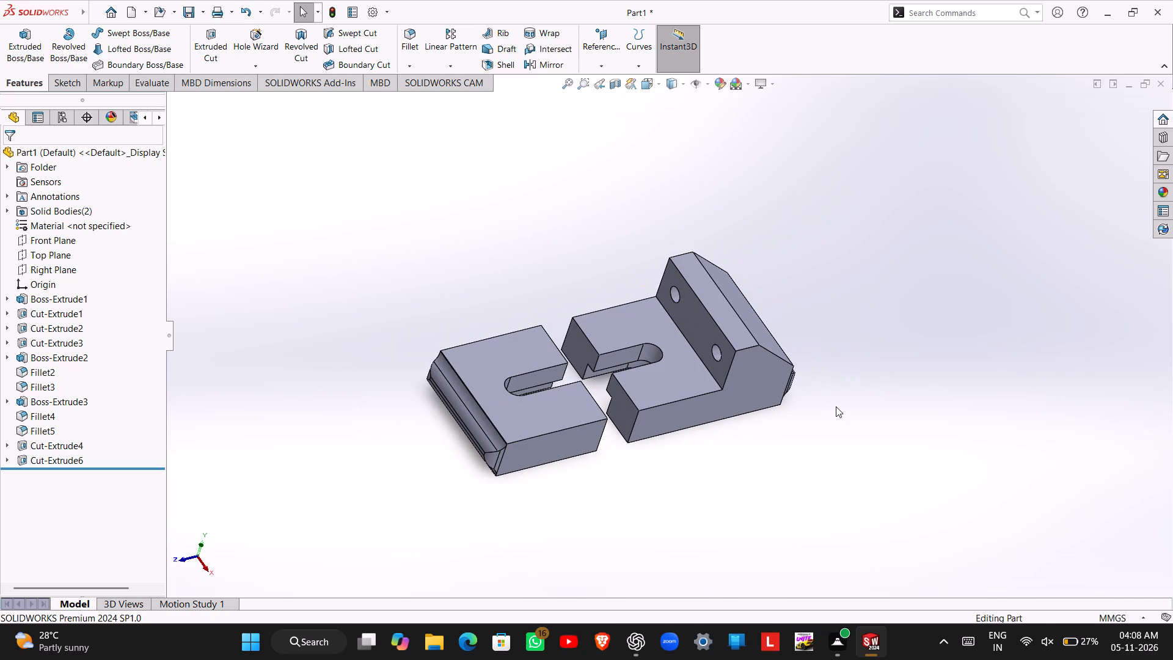
middle_click(836, 406)
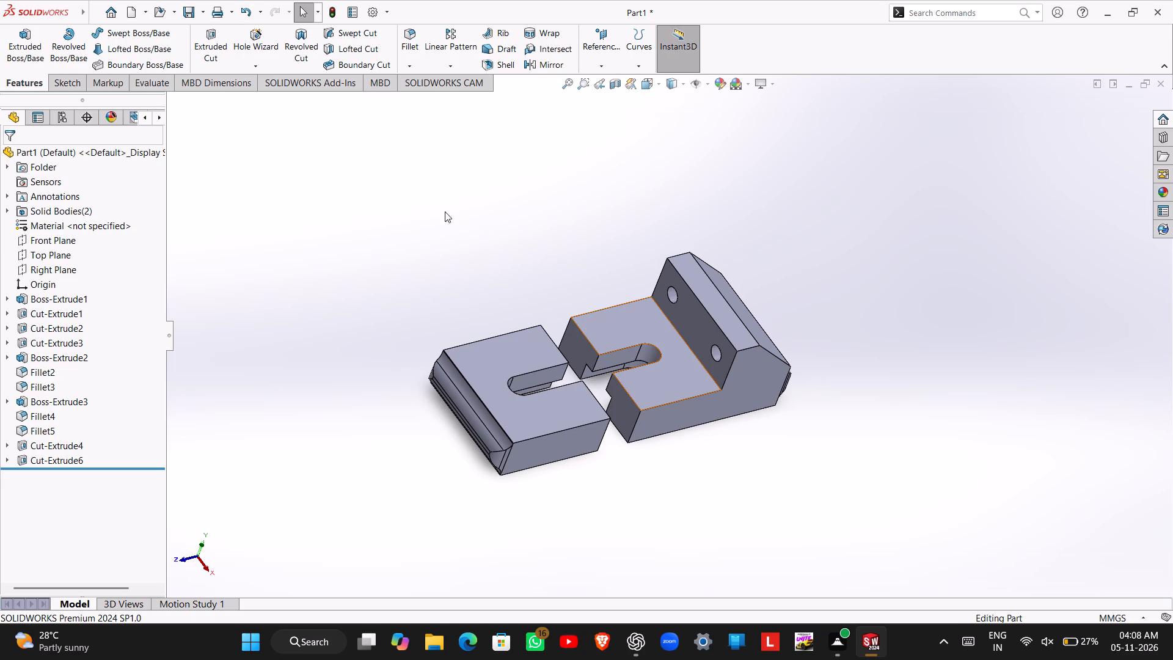
Save the part as Vise Body in the Documents folder.
left_click(189, 12)
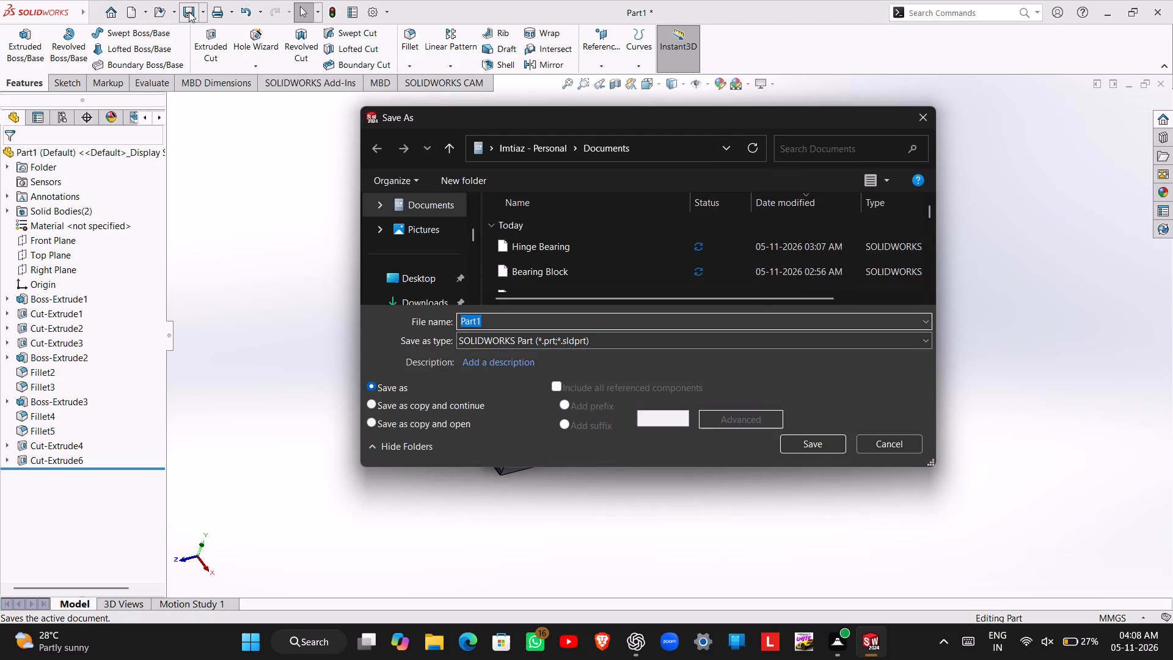
type("Vise Body")
key("space")
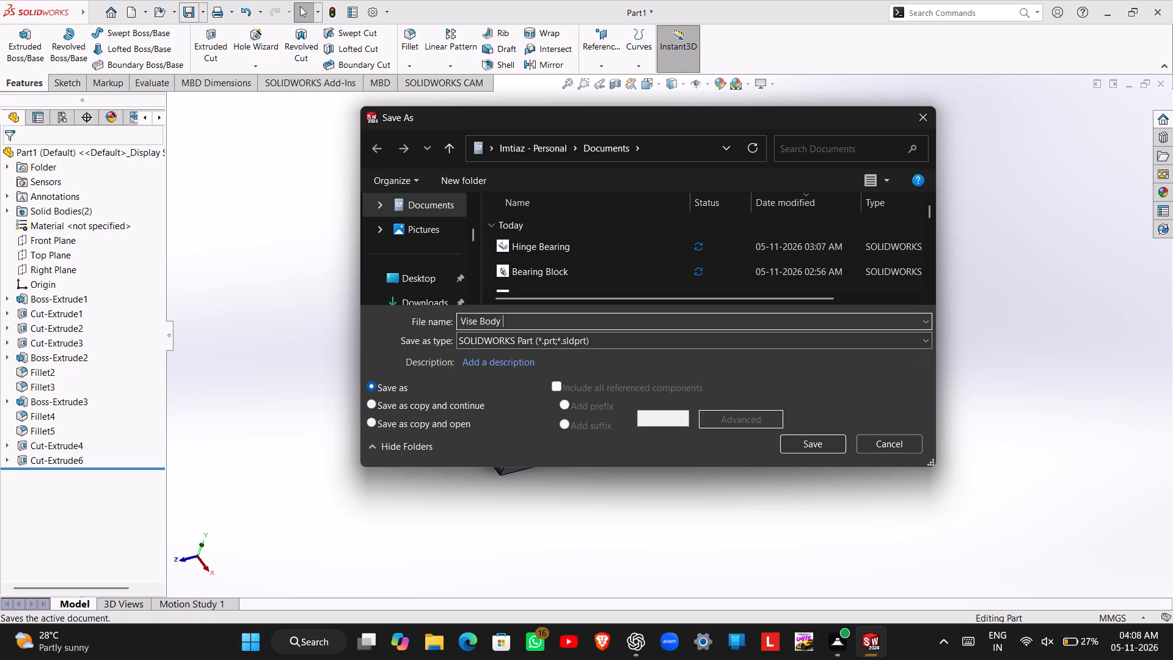
key("Return")
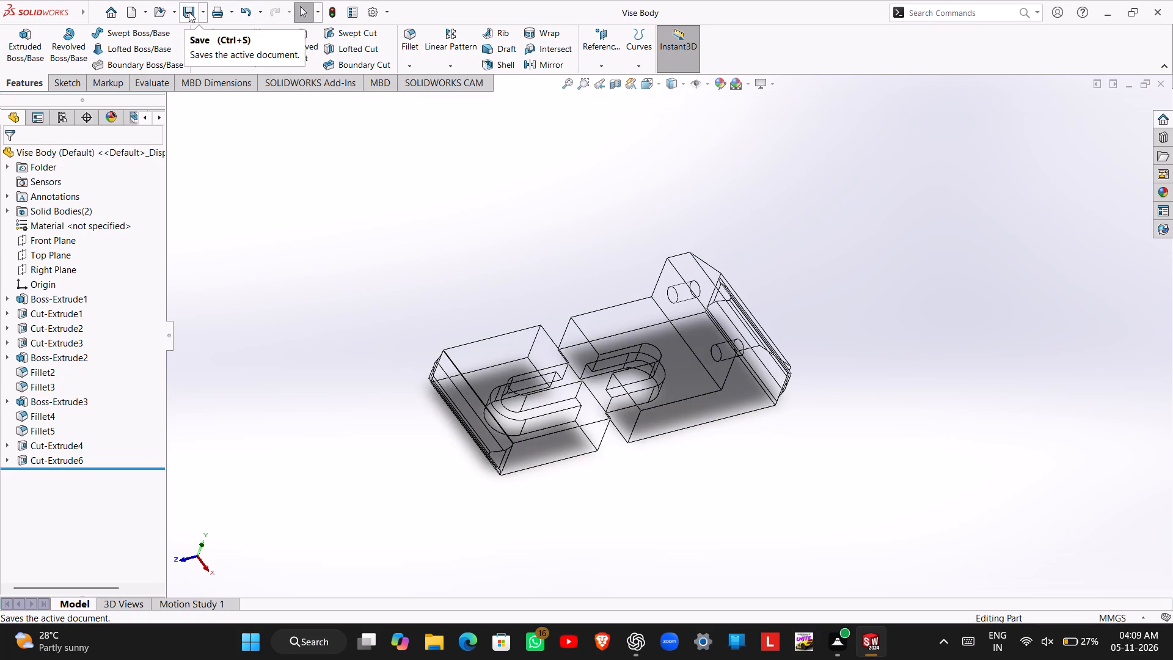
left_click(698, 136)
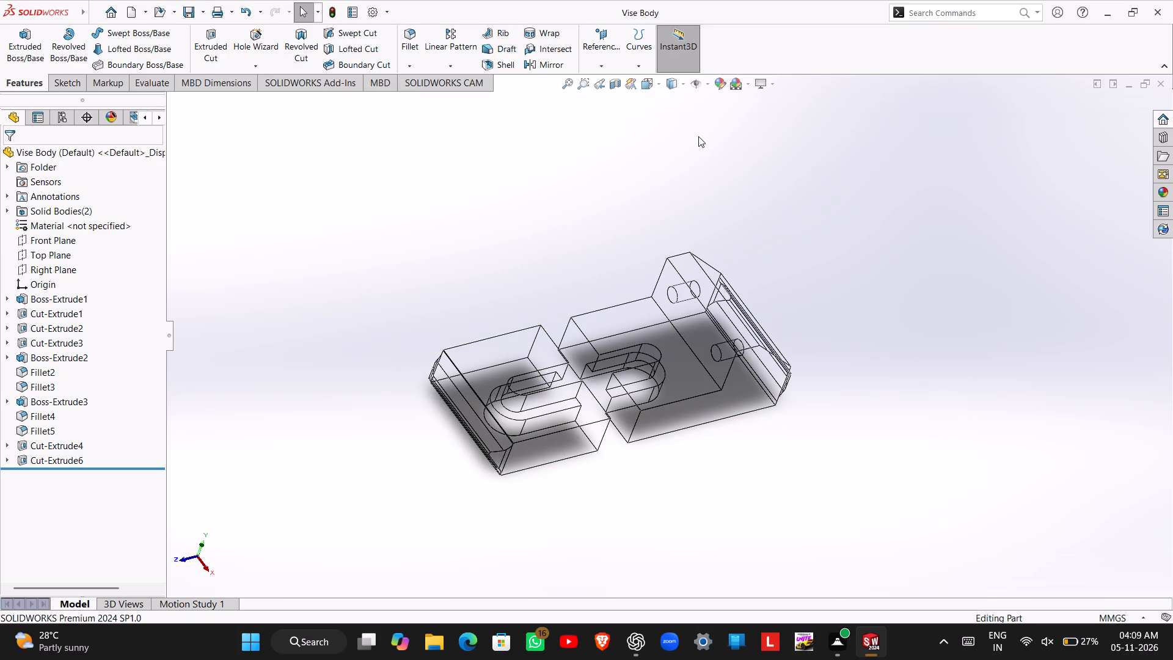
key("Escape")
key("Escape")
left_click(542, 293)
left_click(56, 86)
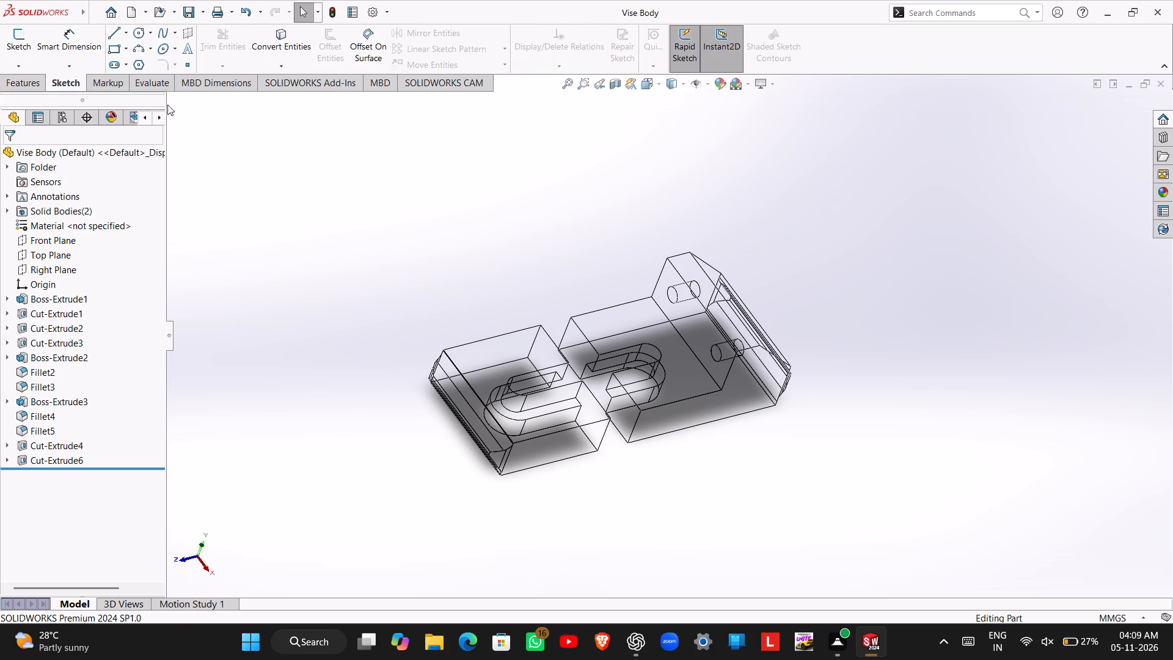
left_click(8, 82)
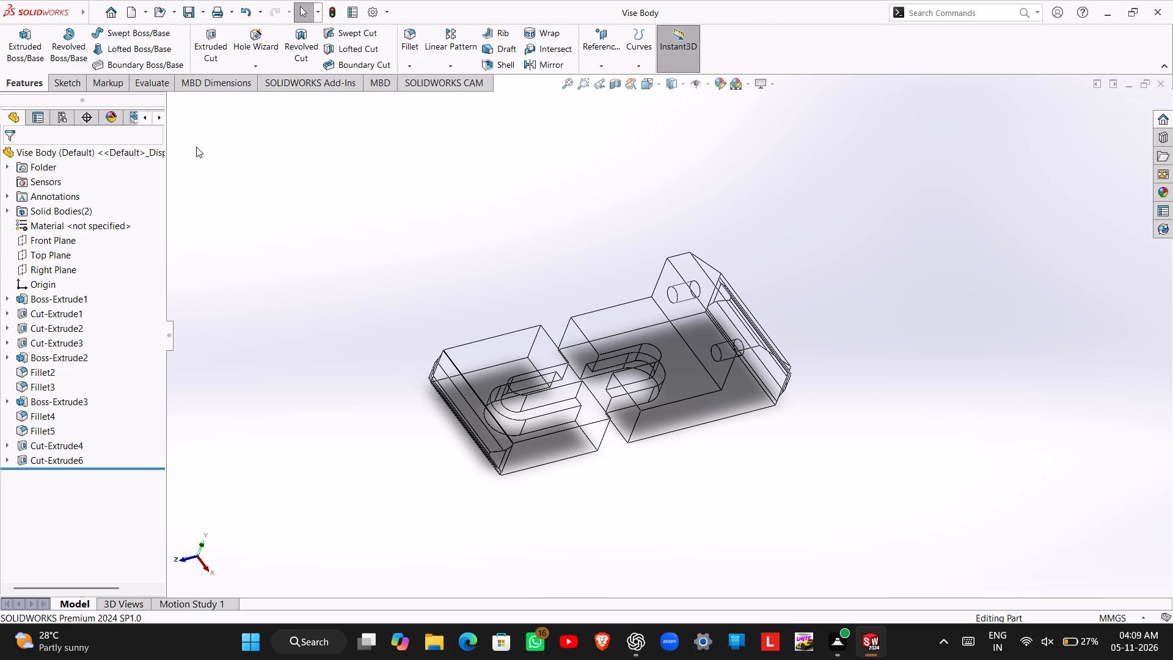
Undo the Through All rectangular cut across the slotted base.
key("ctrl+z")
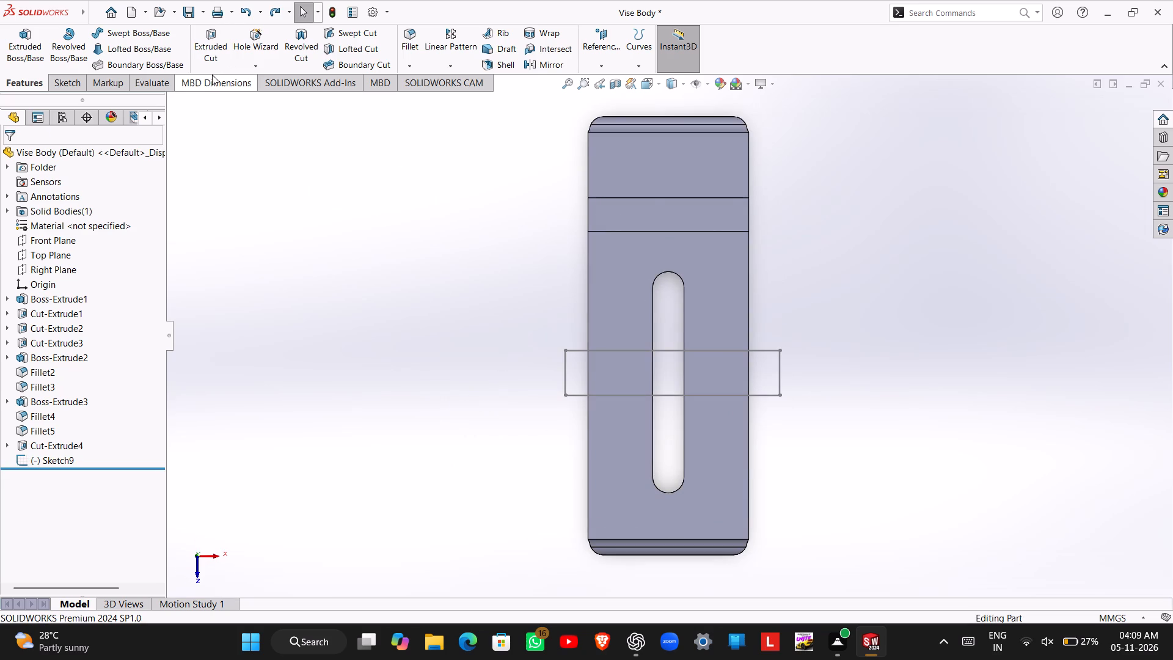
Redo the Through All rectangular cut across the slotted base.
key("ctrl+y")
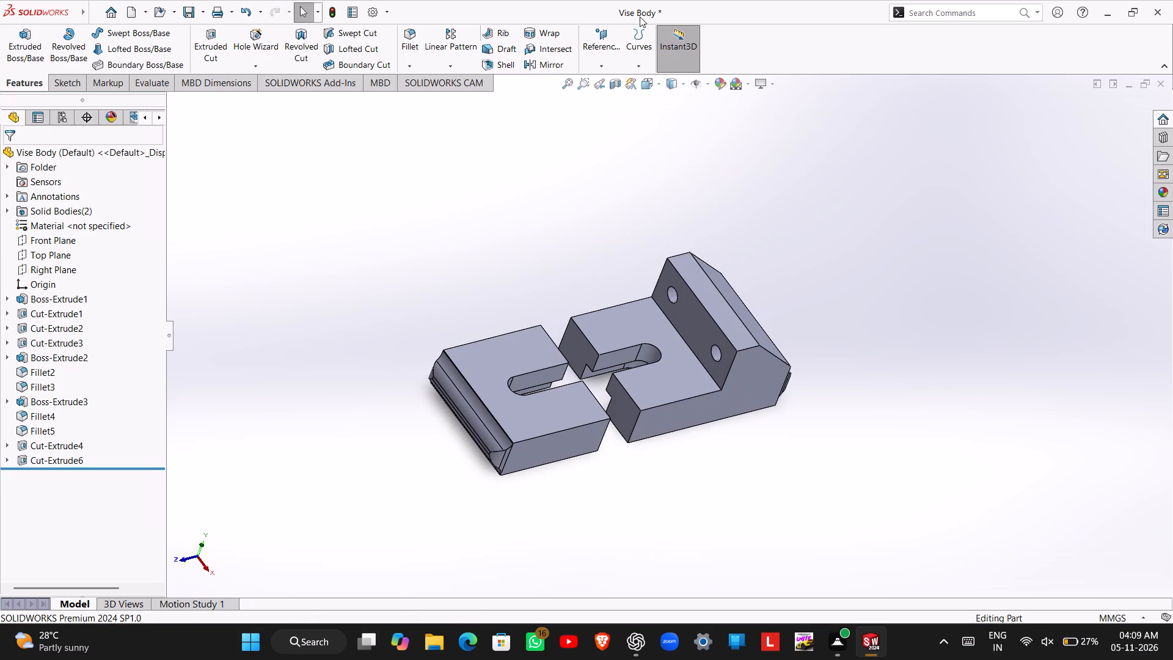
Change the viewport's background scene to Plain White.
left_click(745, 82)
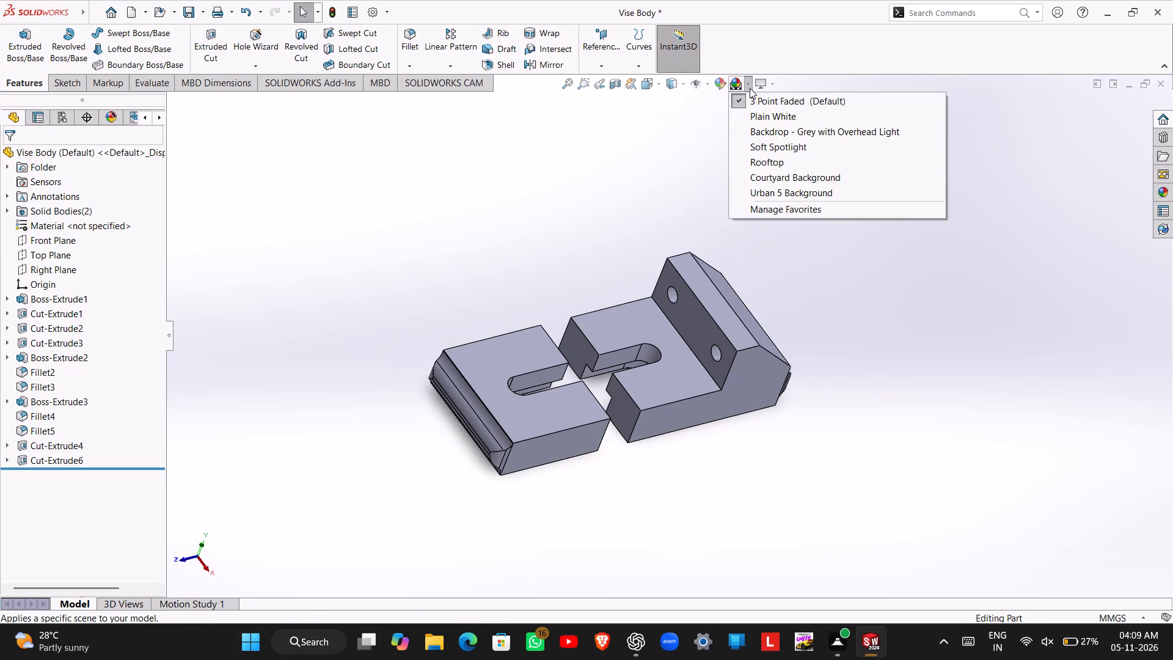
left_click(759, 116)
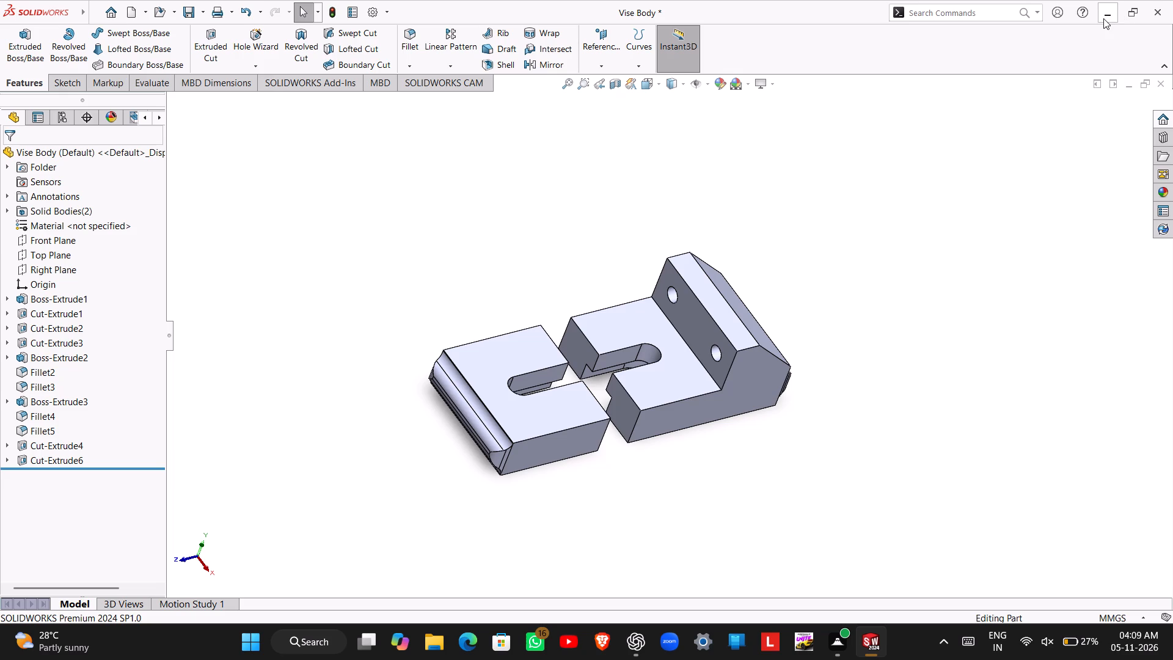
Save the Vise Body part with the restored cut and new scene.
key("ctrl+s")
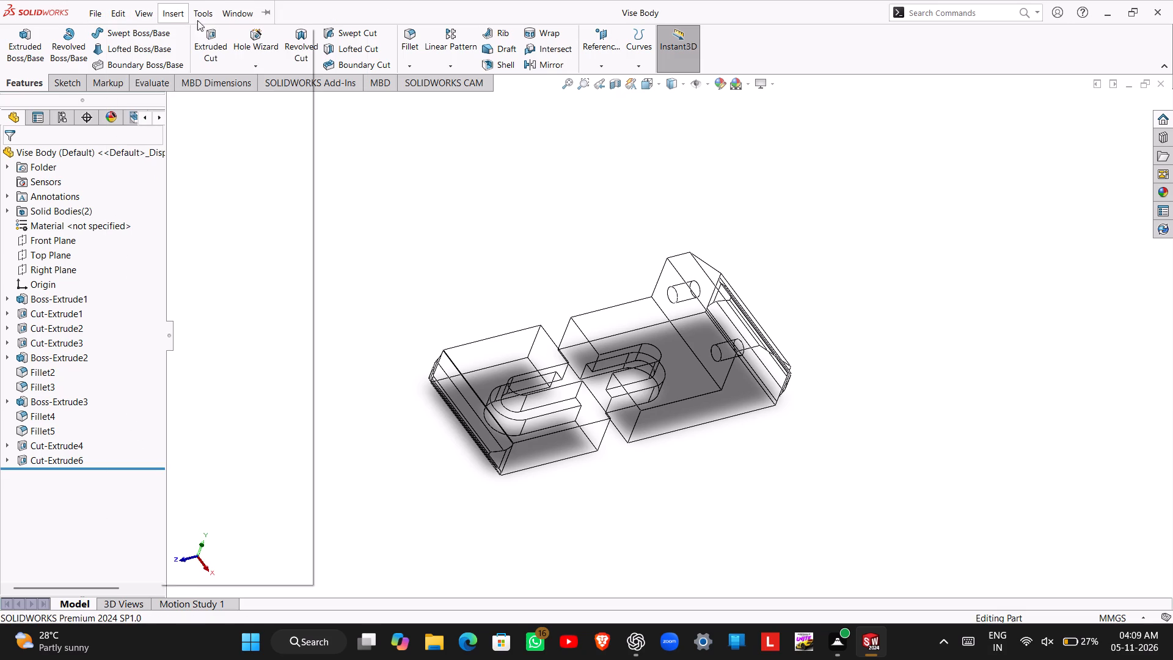
left_click(328, 152)
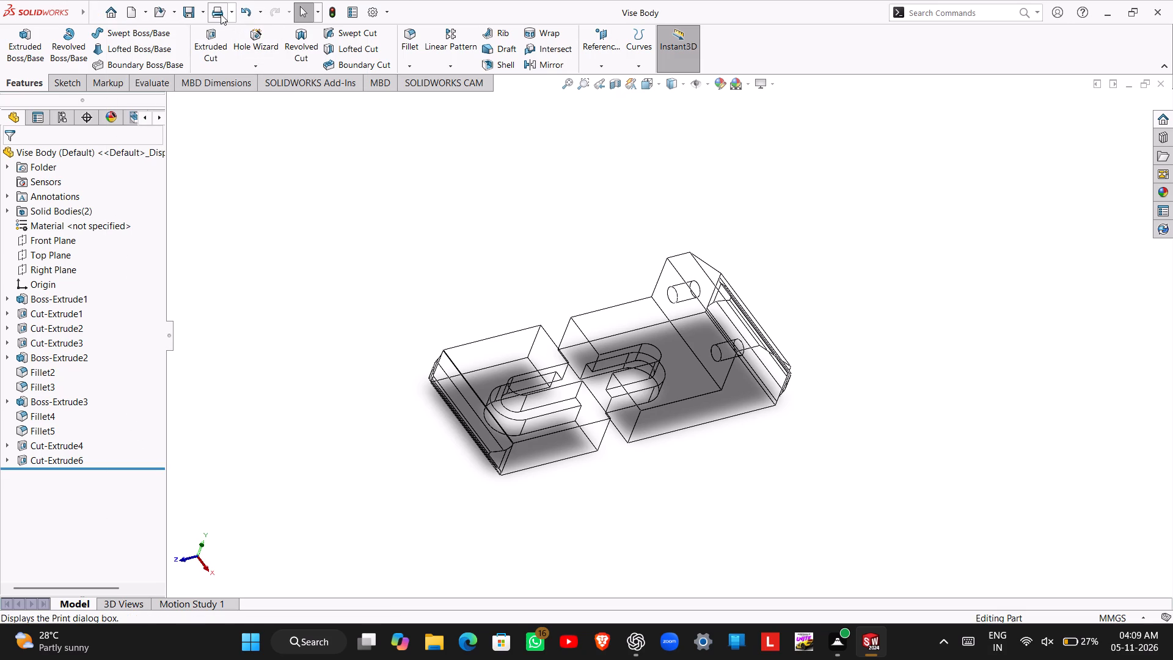
left_click(195, 12)
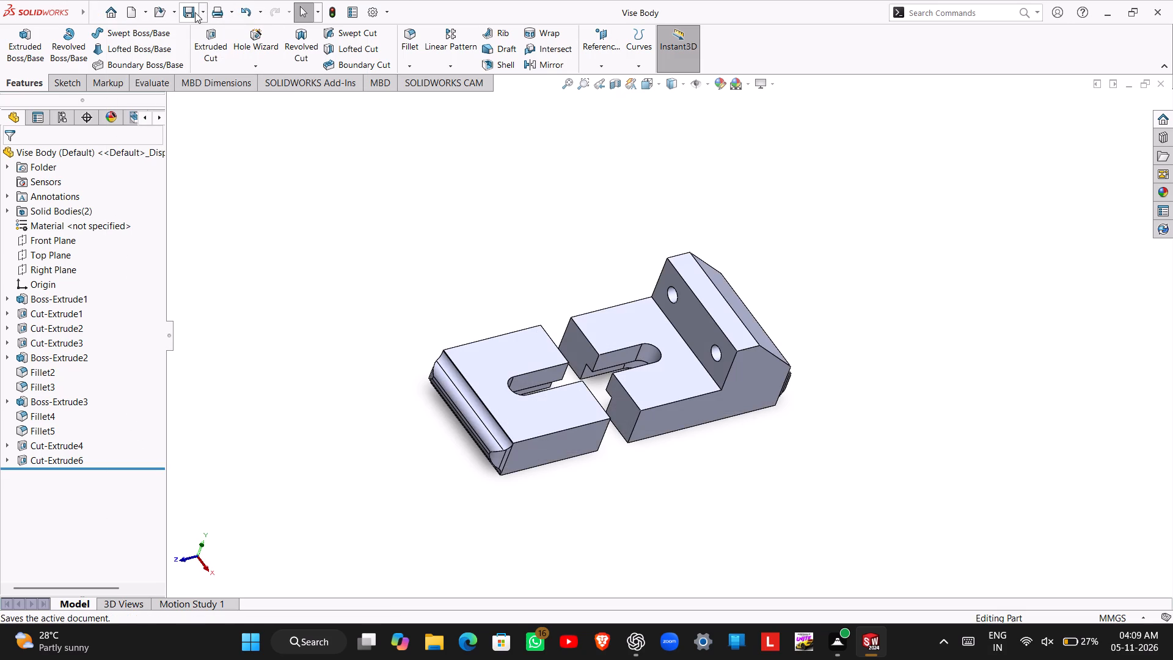